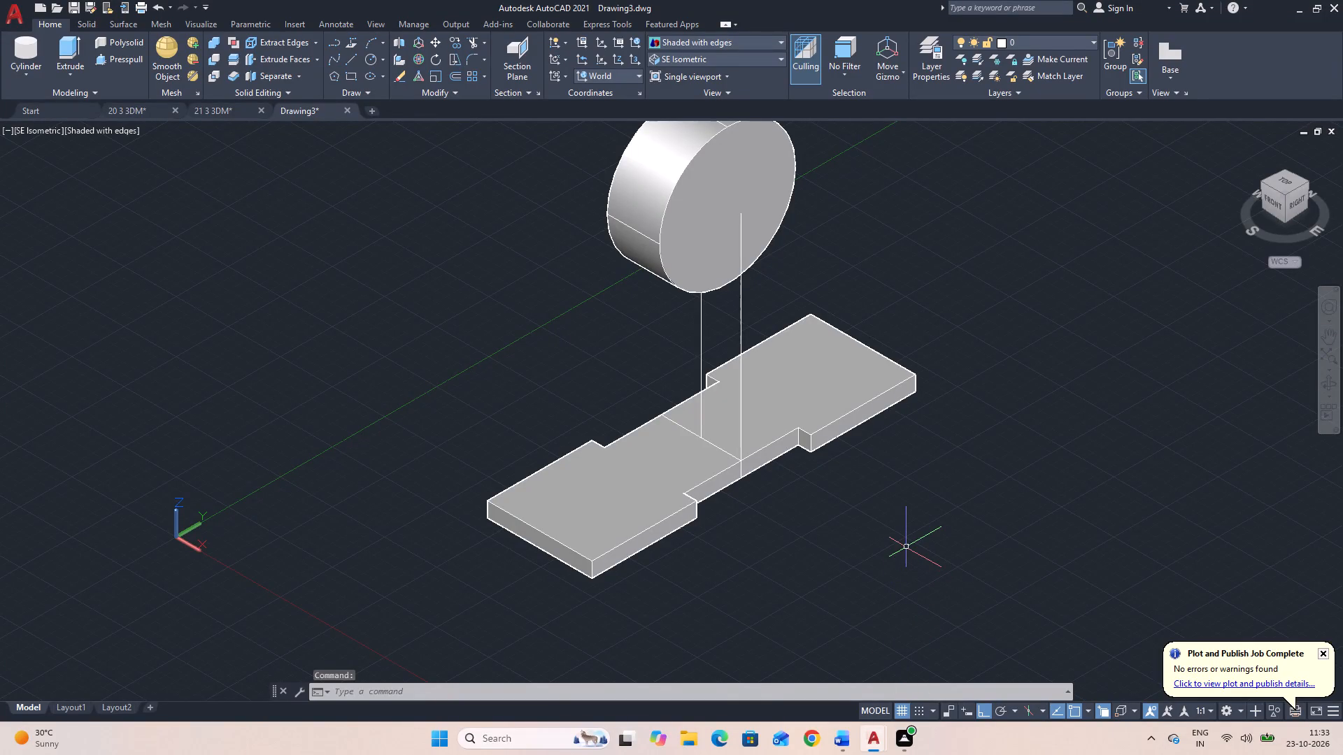
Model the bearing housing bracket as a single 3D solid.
Erase the whole existing model: the notched base plate, the disc above it and the construction lines.
scroll(907, 547, "down", 1)
left_click(951, 539)
left_click(502, 223)
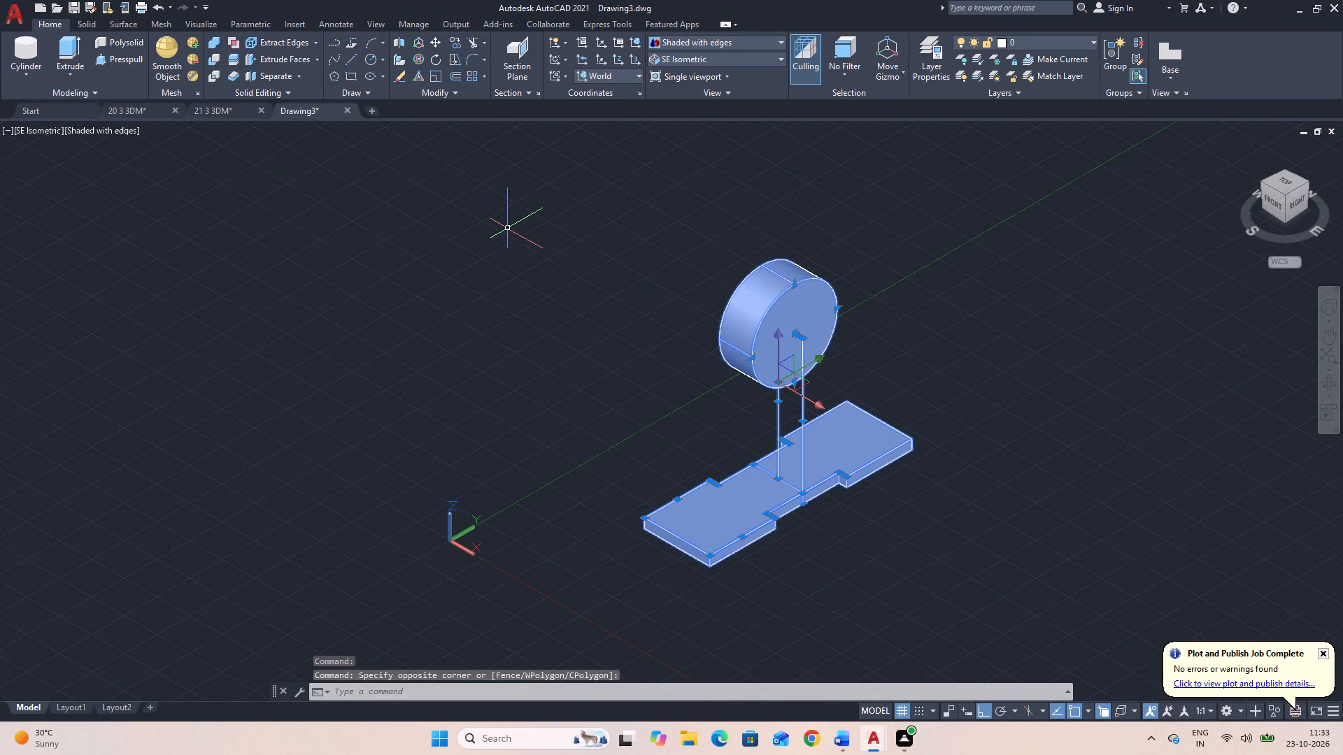
key("Delete")
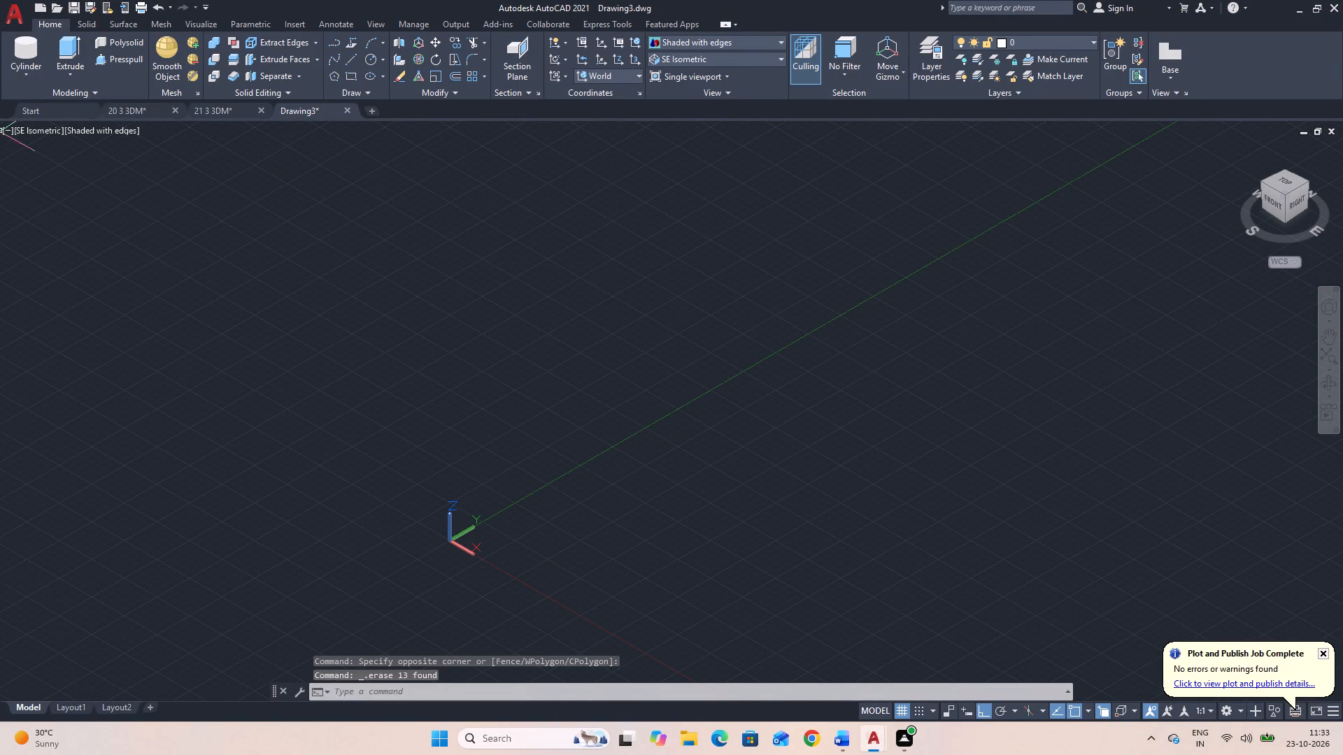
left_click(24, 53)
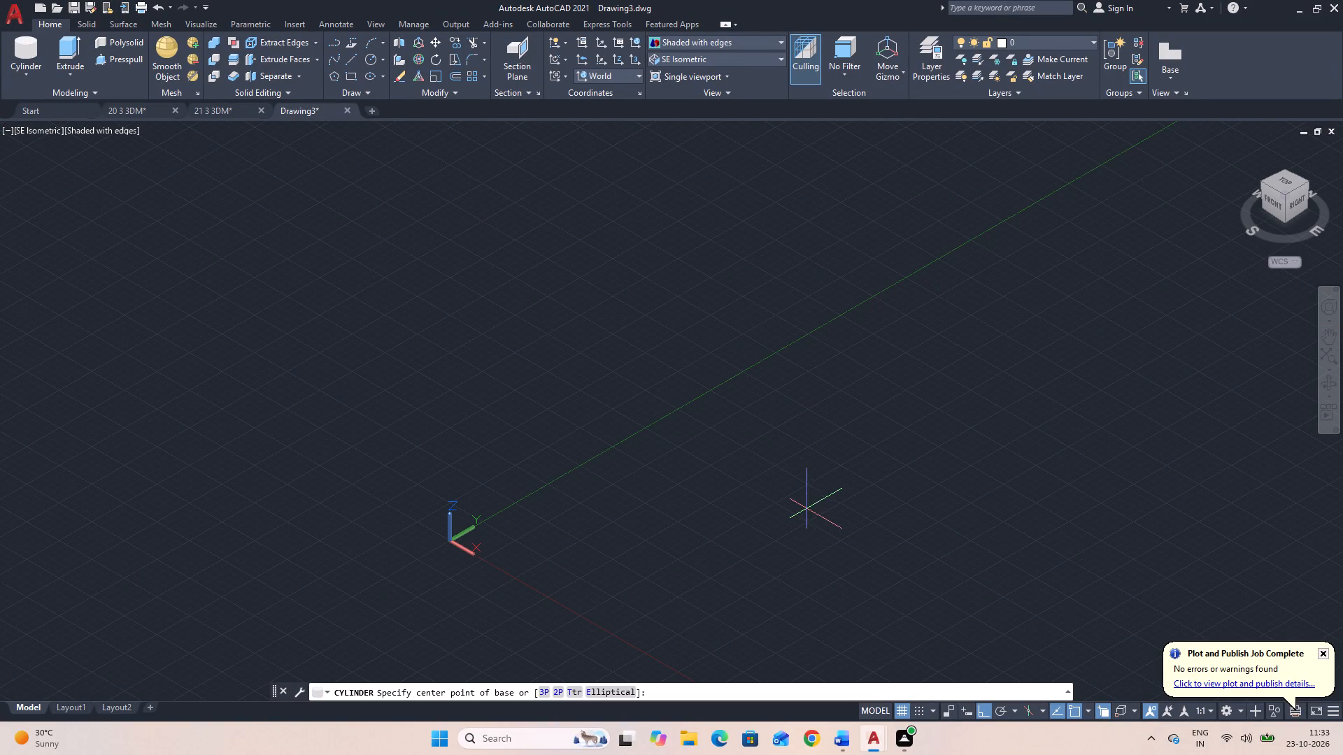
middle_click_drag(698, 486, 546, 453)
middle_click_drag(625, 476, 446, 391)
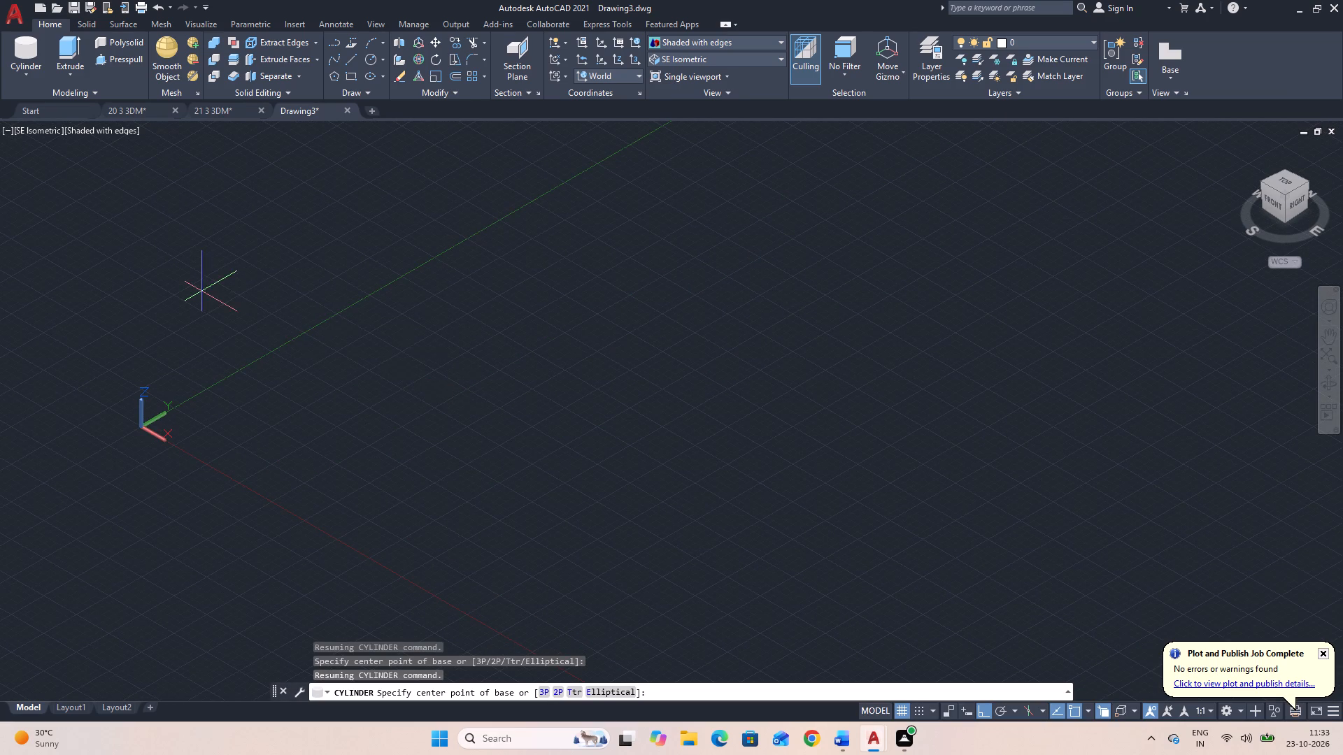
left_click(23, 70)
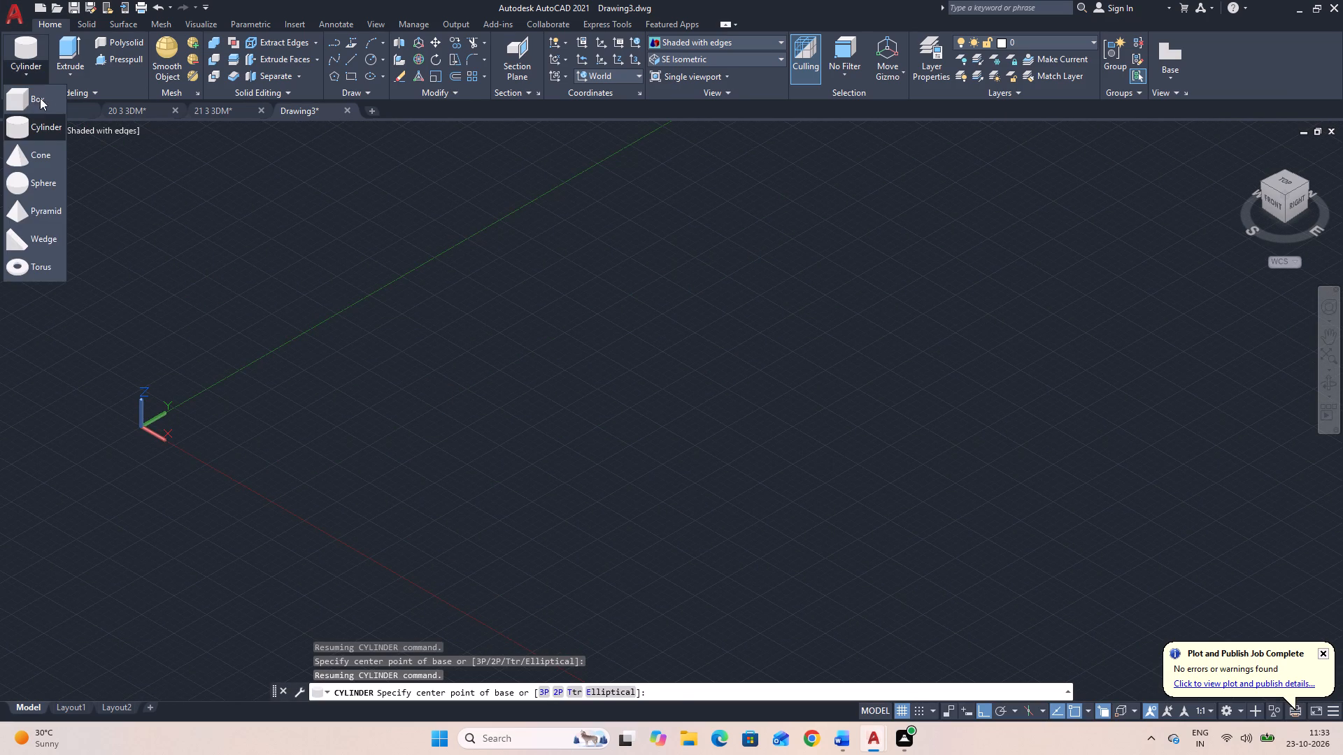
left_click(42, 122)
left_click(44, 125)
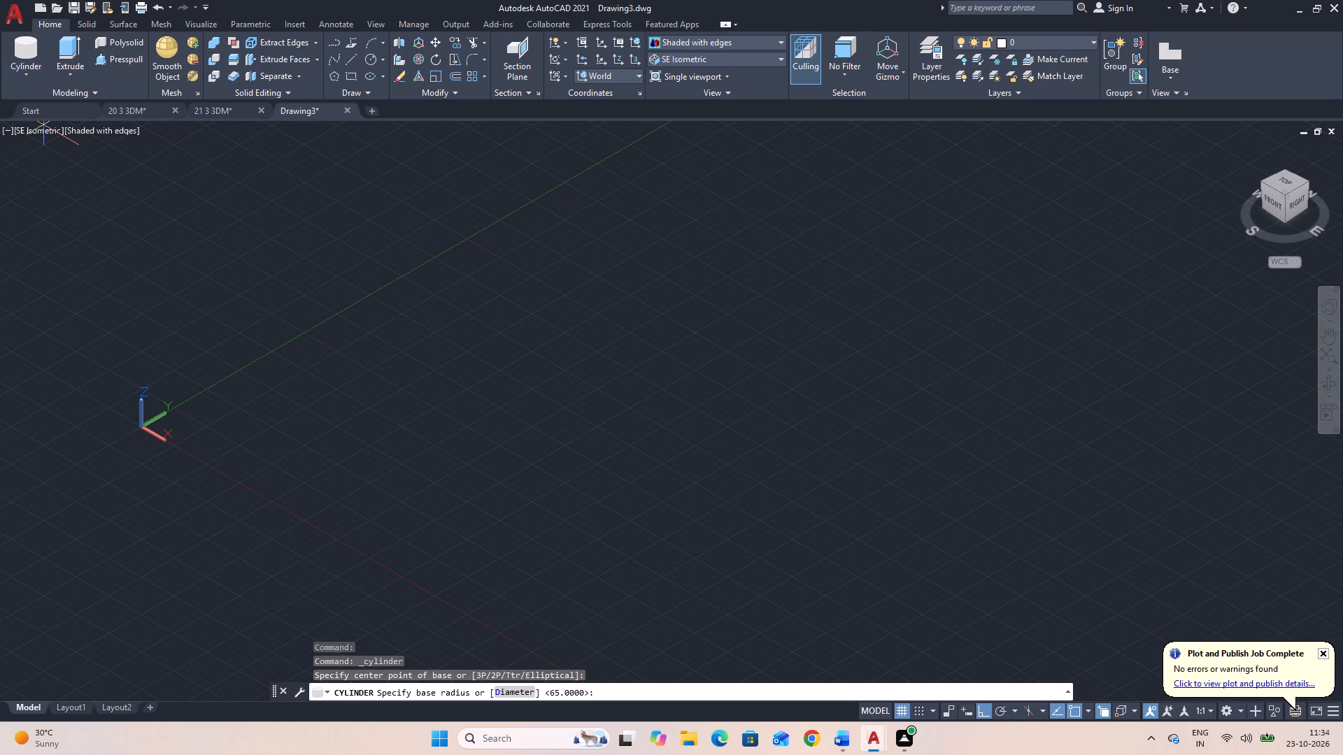
Create a solid box 310 long, 100 wide and 14 high as the new base plate.
left_click(34, 75)
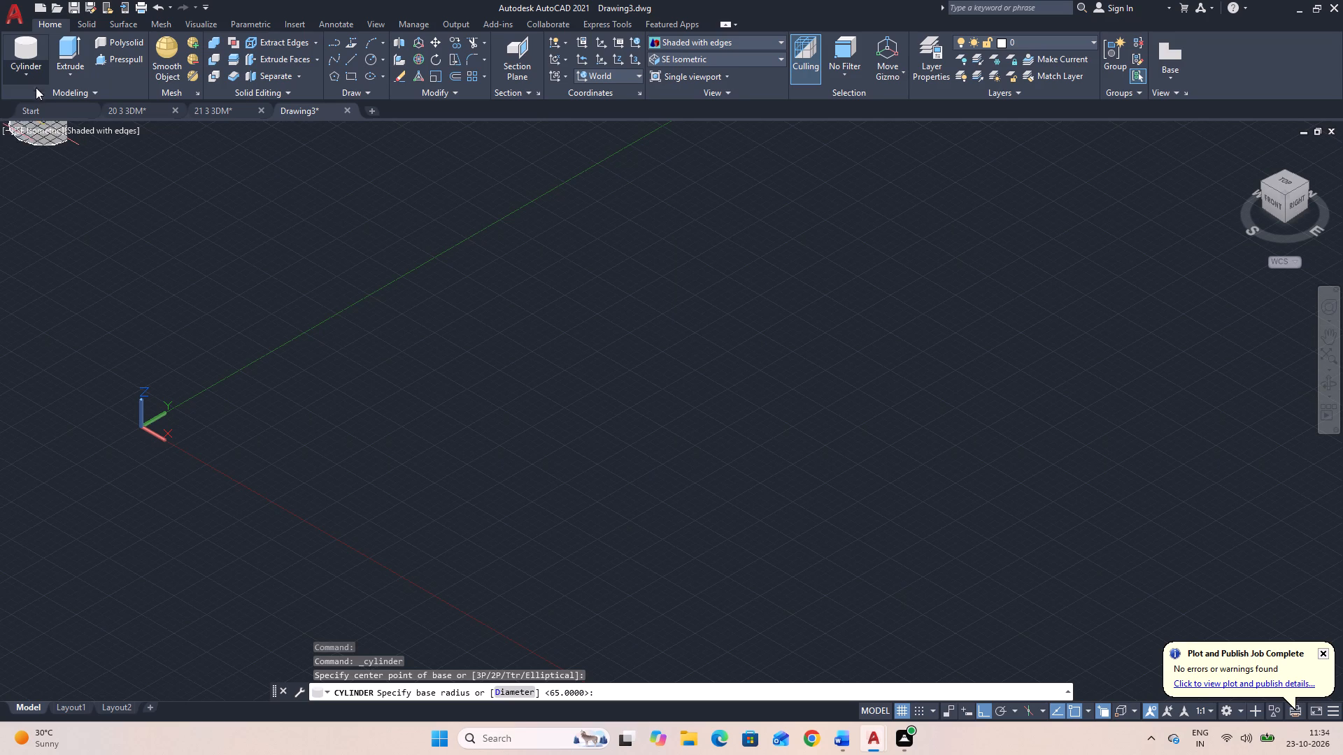
left_click(43, 103)
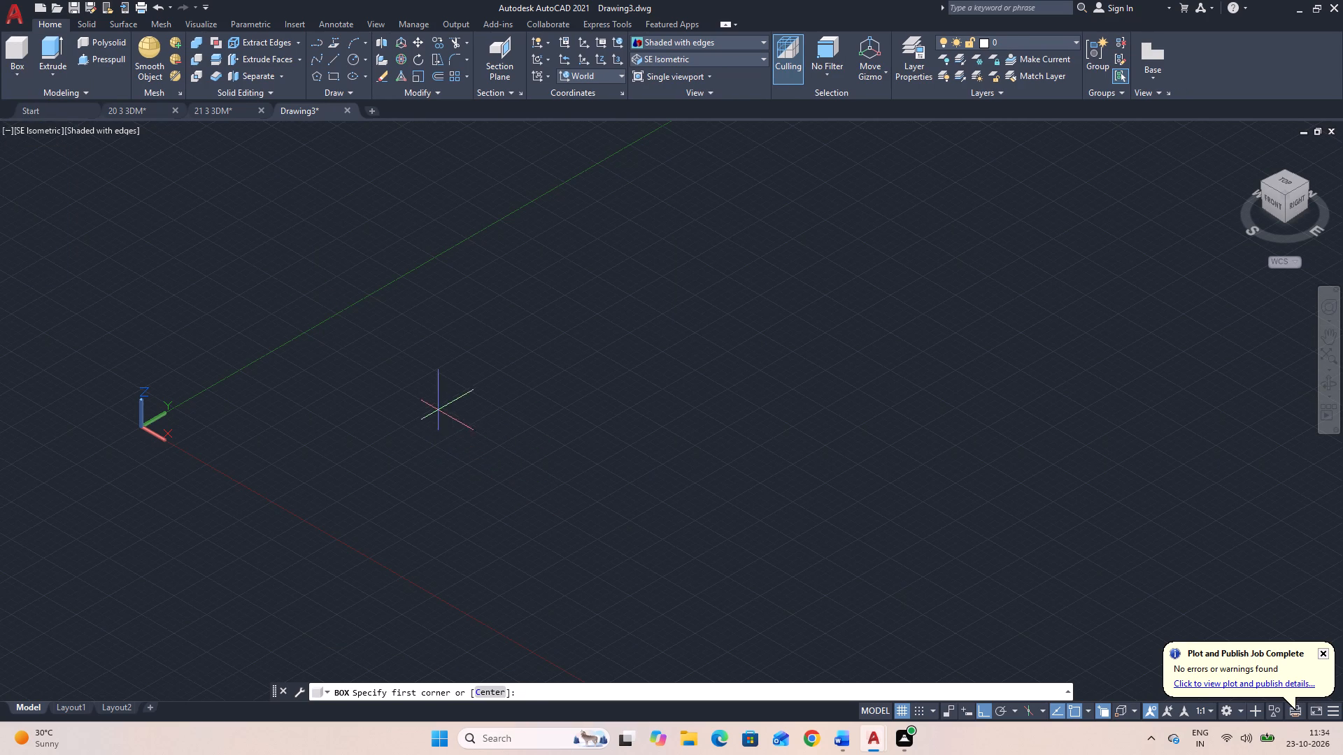
left_click_drag(443, 410, 453, 434)
type("L")
key("space")
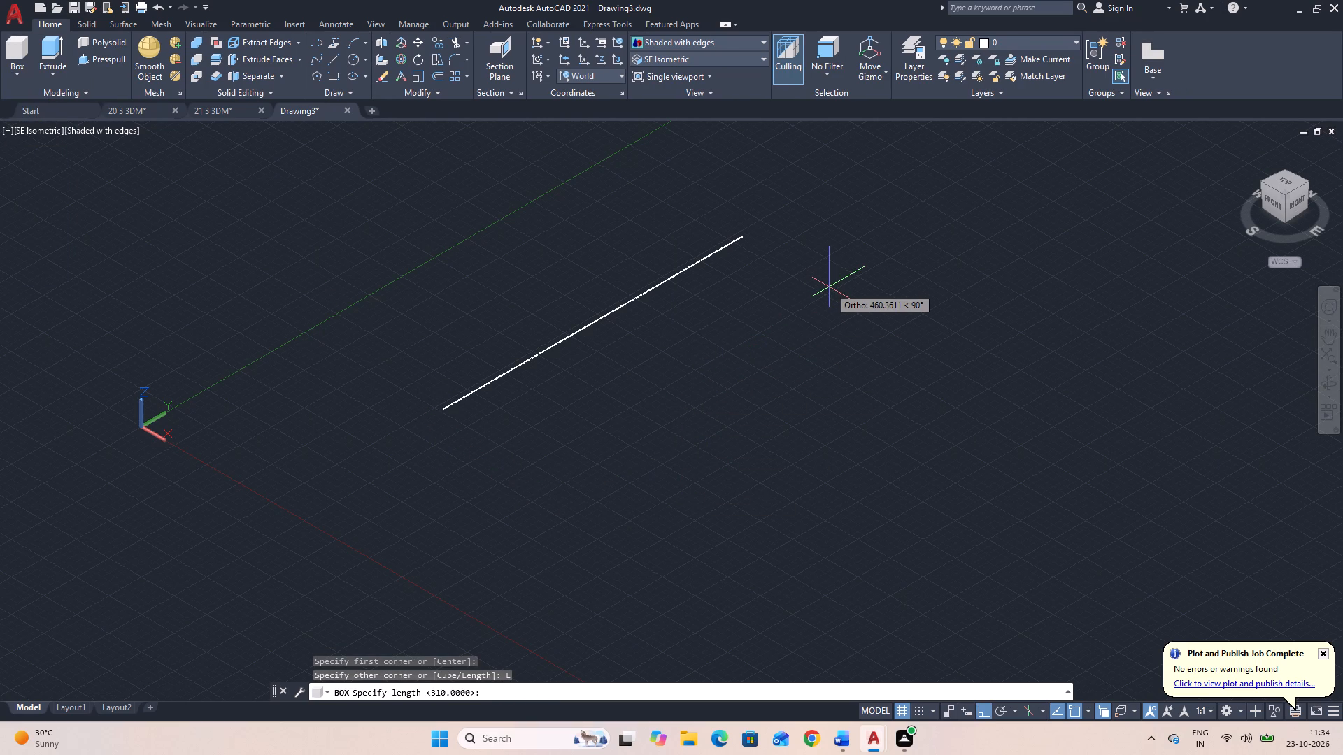
type("310")
key("Return")
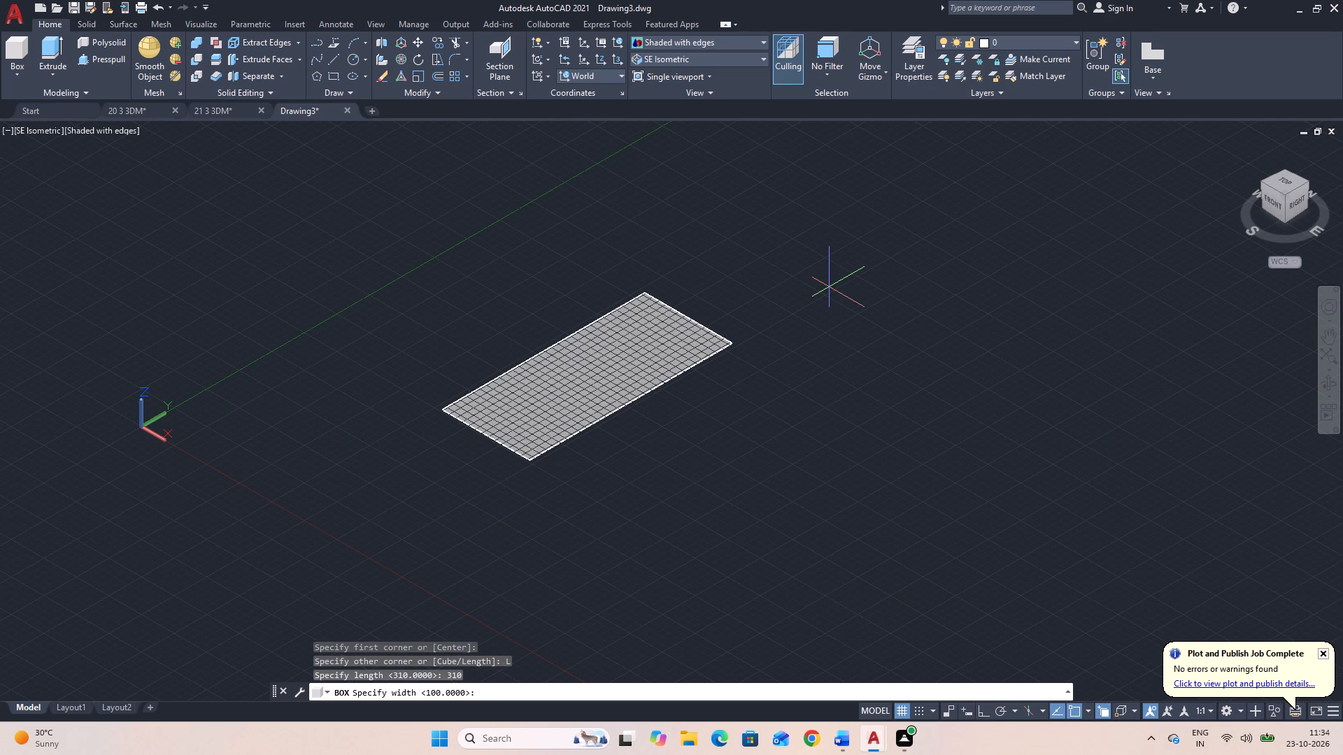
type("100")
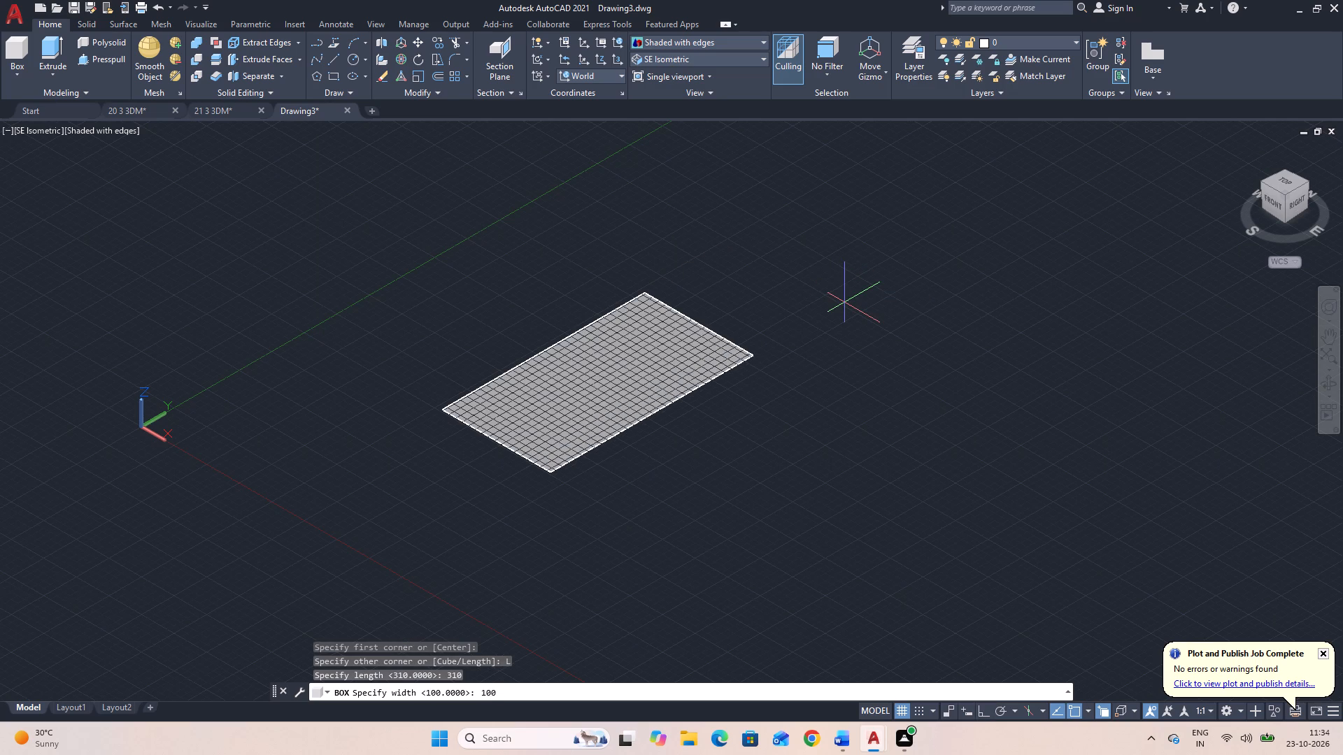
key("Return")
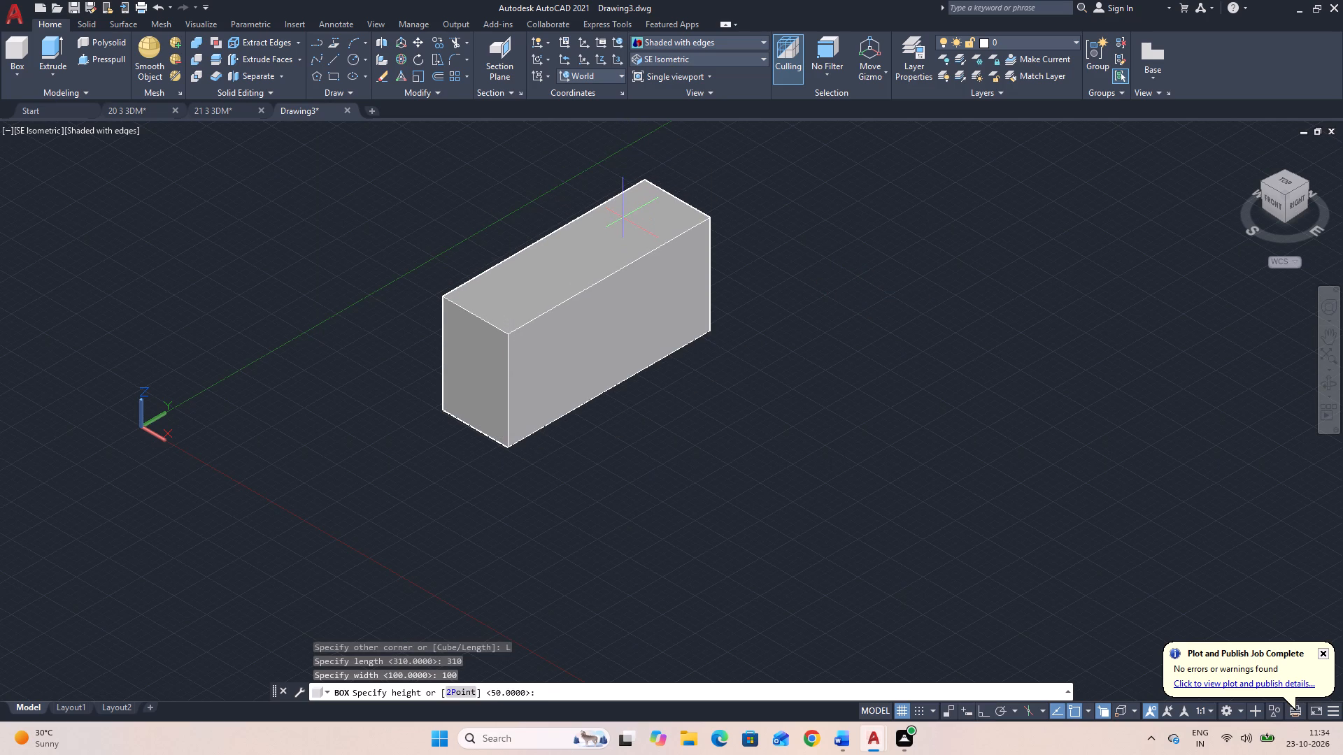
type("14")
key("Return")
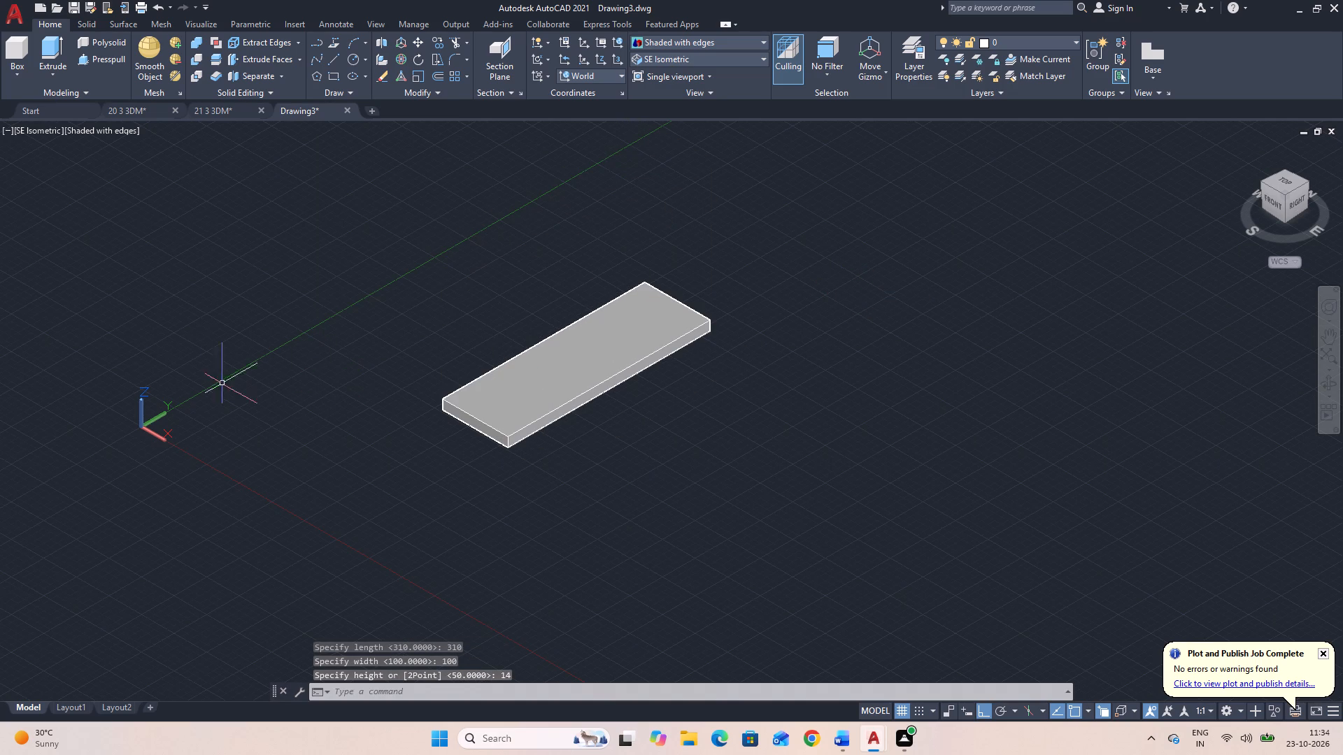
Draw a notch outline on the plate's top along the near long edge: 100 from the front corner, 12 inward, 110 along, 12 back out.
key("l")
key("space")
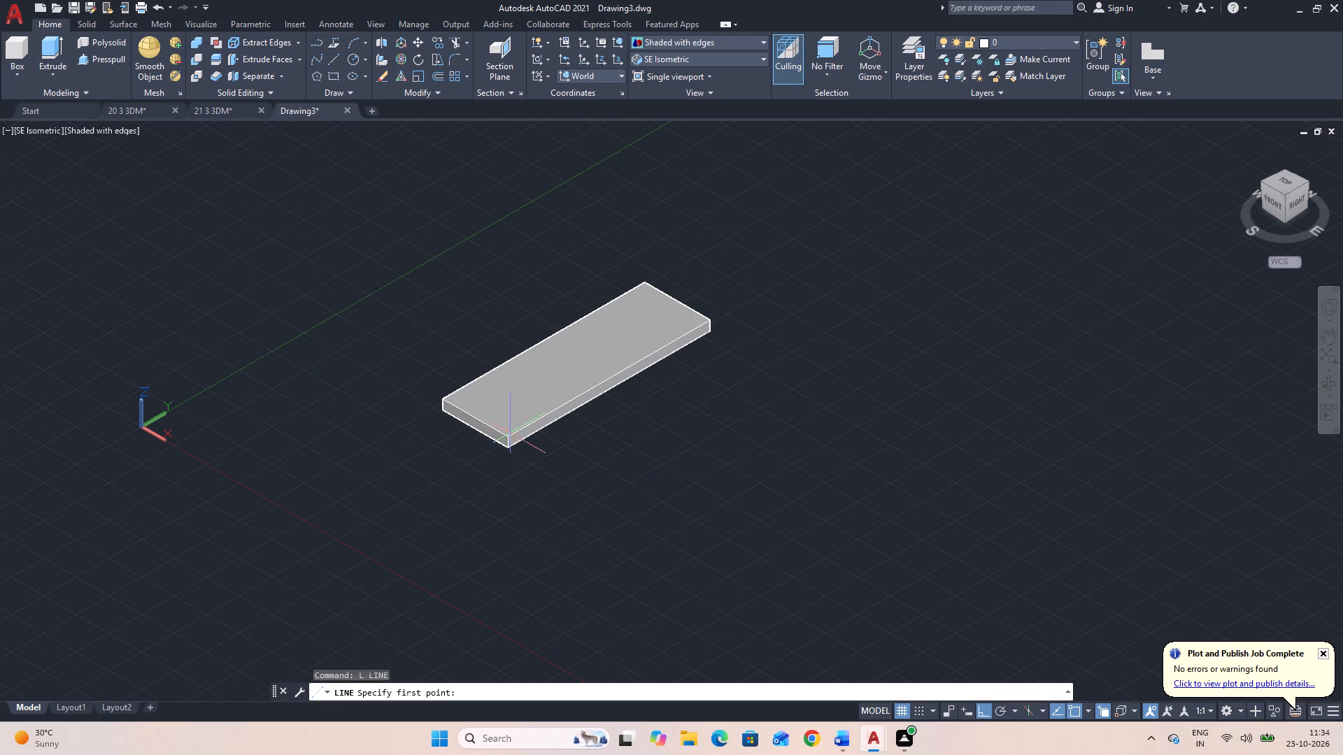
left_click(510, 433)
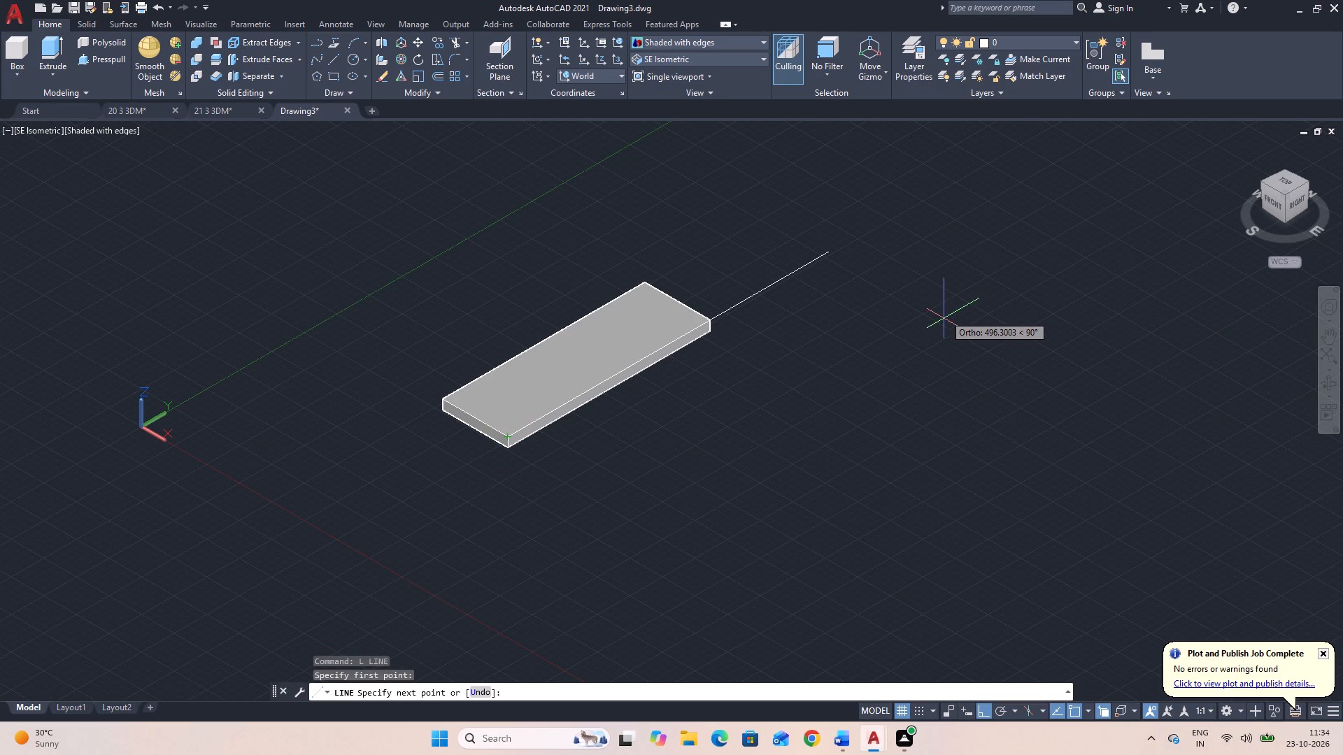
type("100")
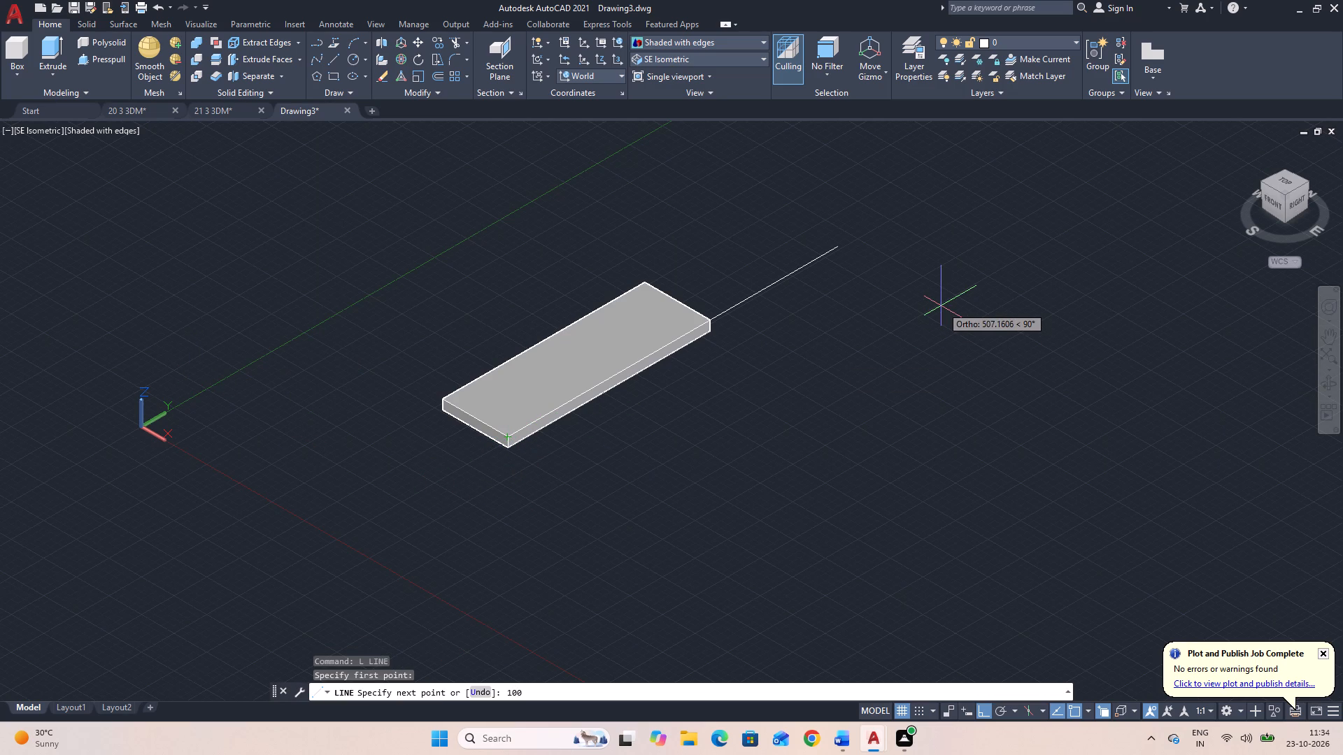
key("Return")
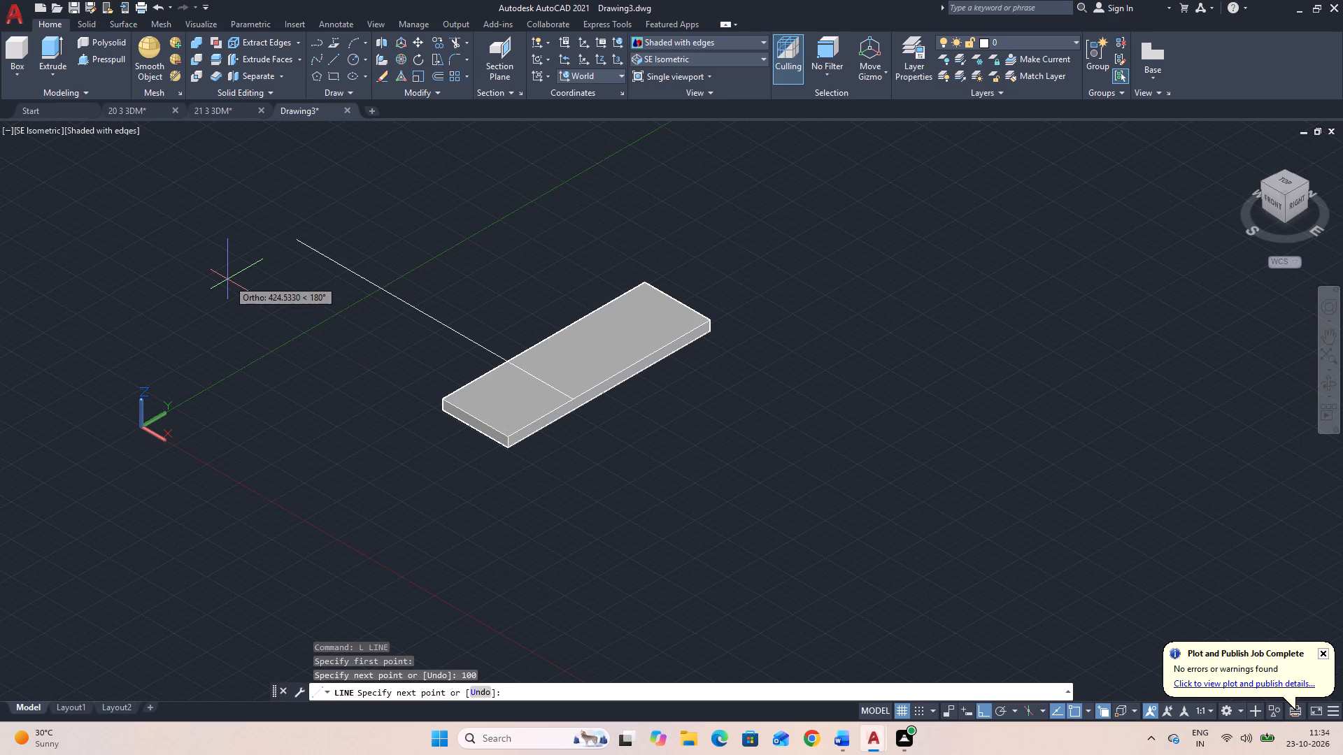
key("1")
key("5")
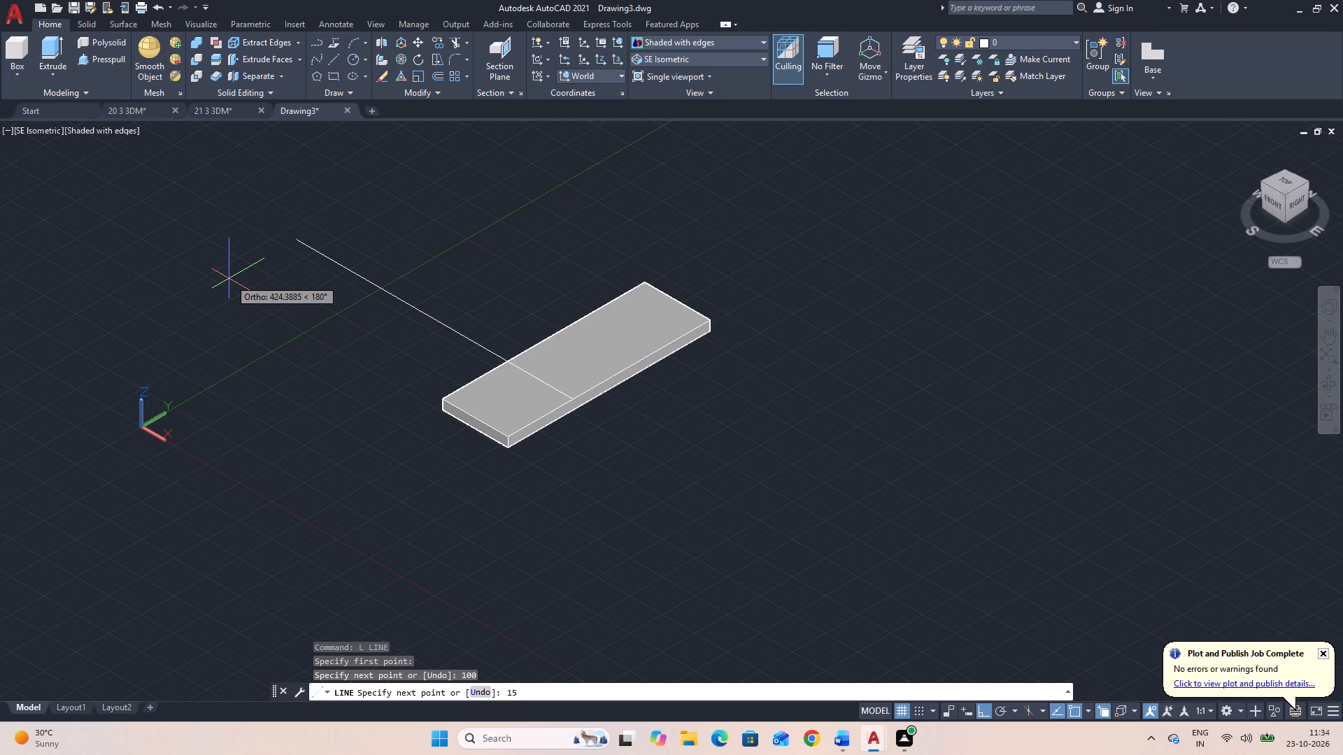
key("BackSpace")
key("2")
key("Return")
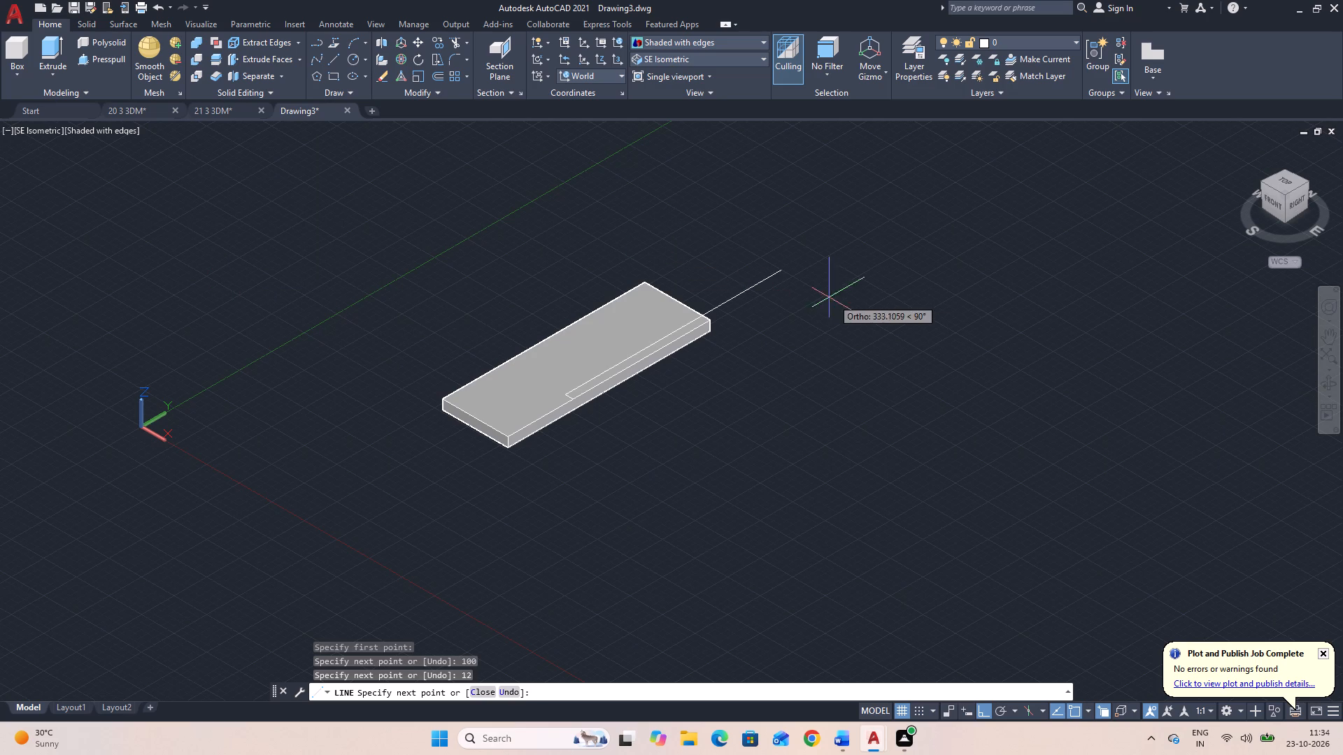
type("110")
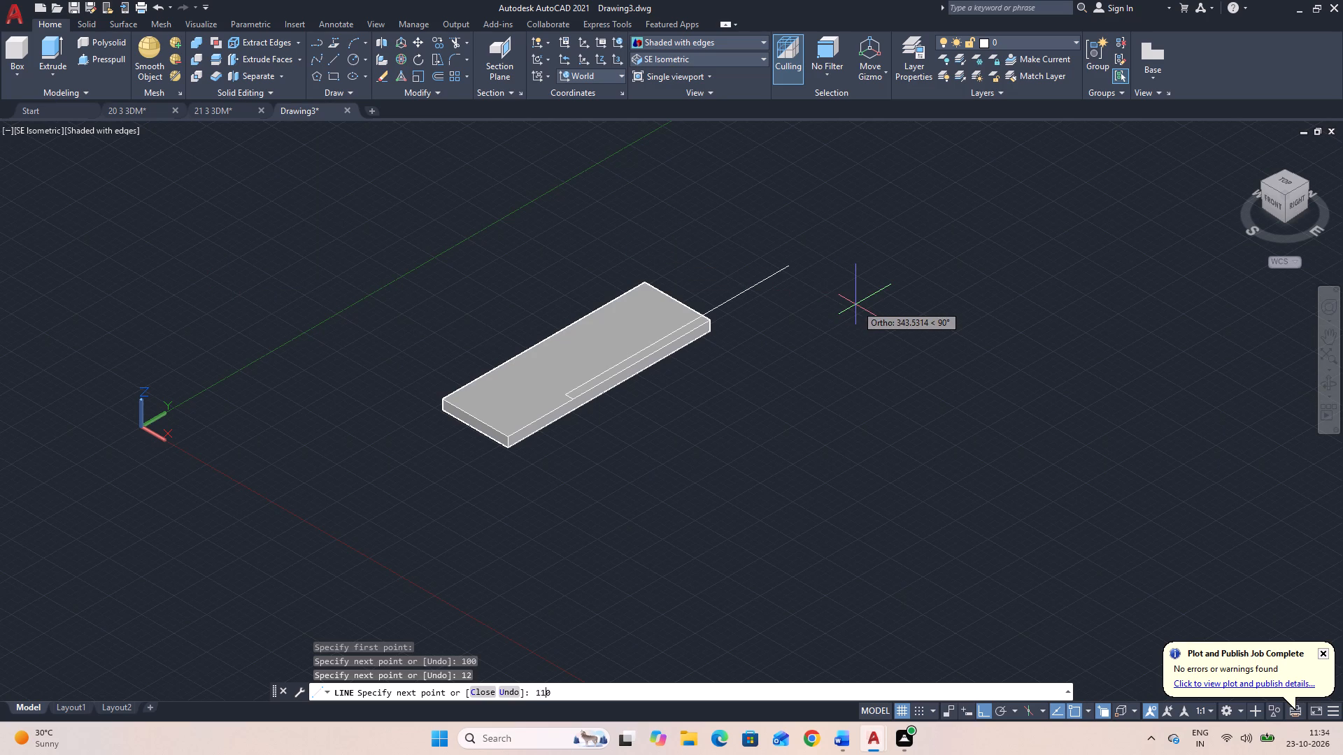
key("Return")
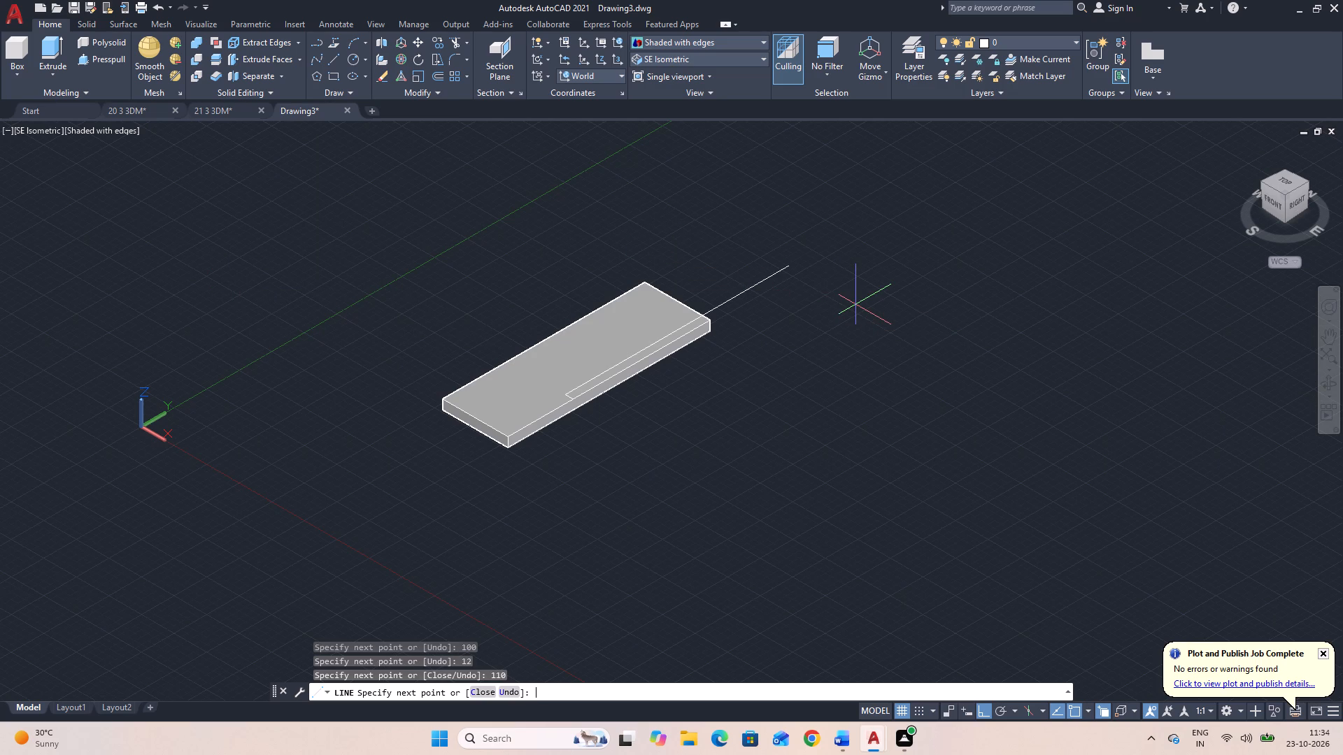
type("12")
key("Return")
key("Escape")
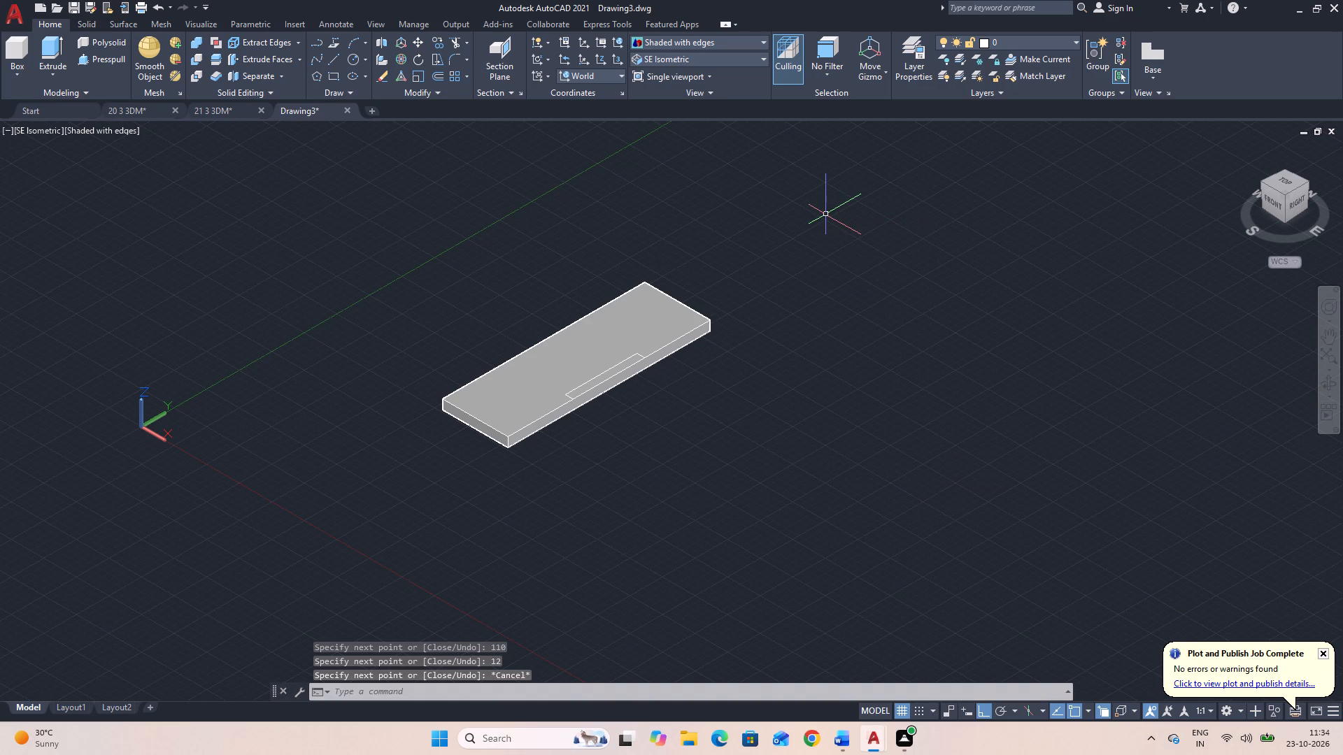
Draw the matching outline along the opposite long top edge: 100 from the corner, 12 inward, 110 along and 12 back out.
type("L")
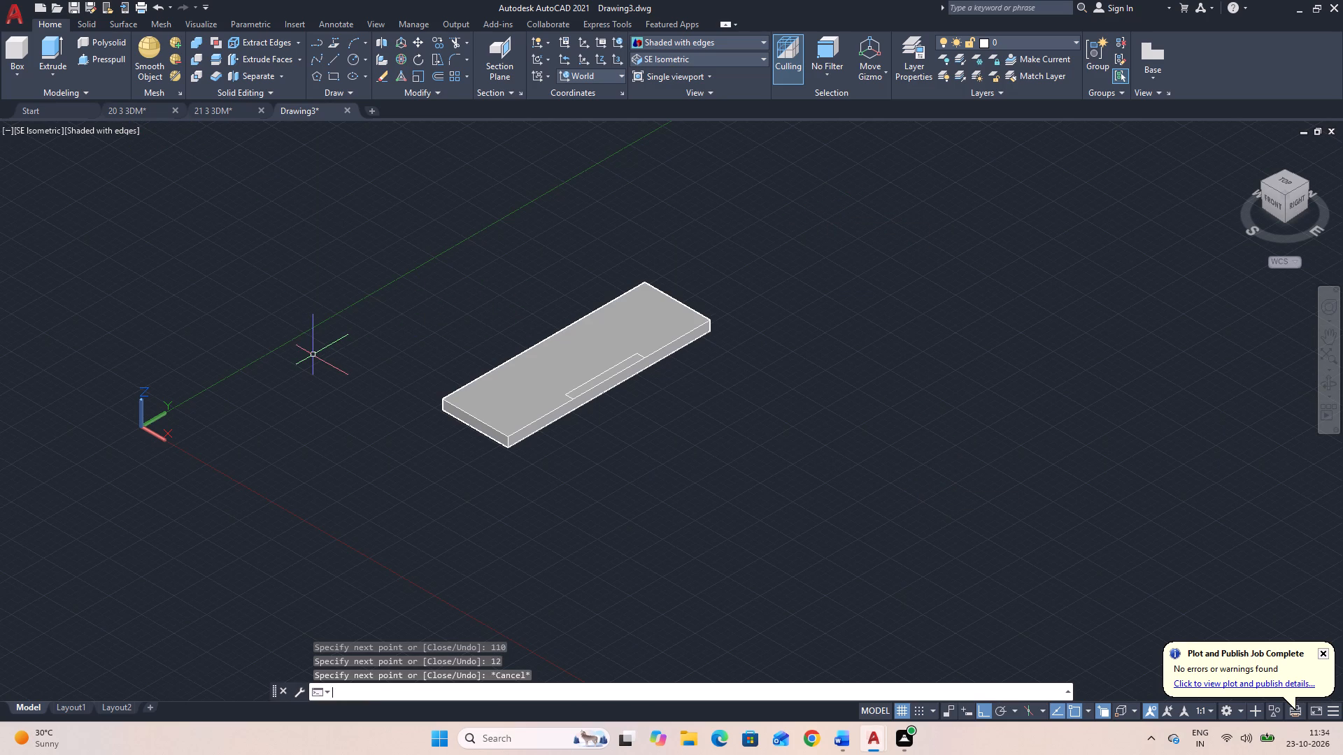
key("space")
left_click(443, 399)
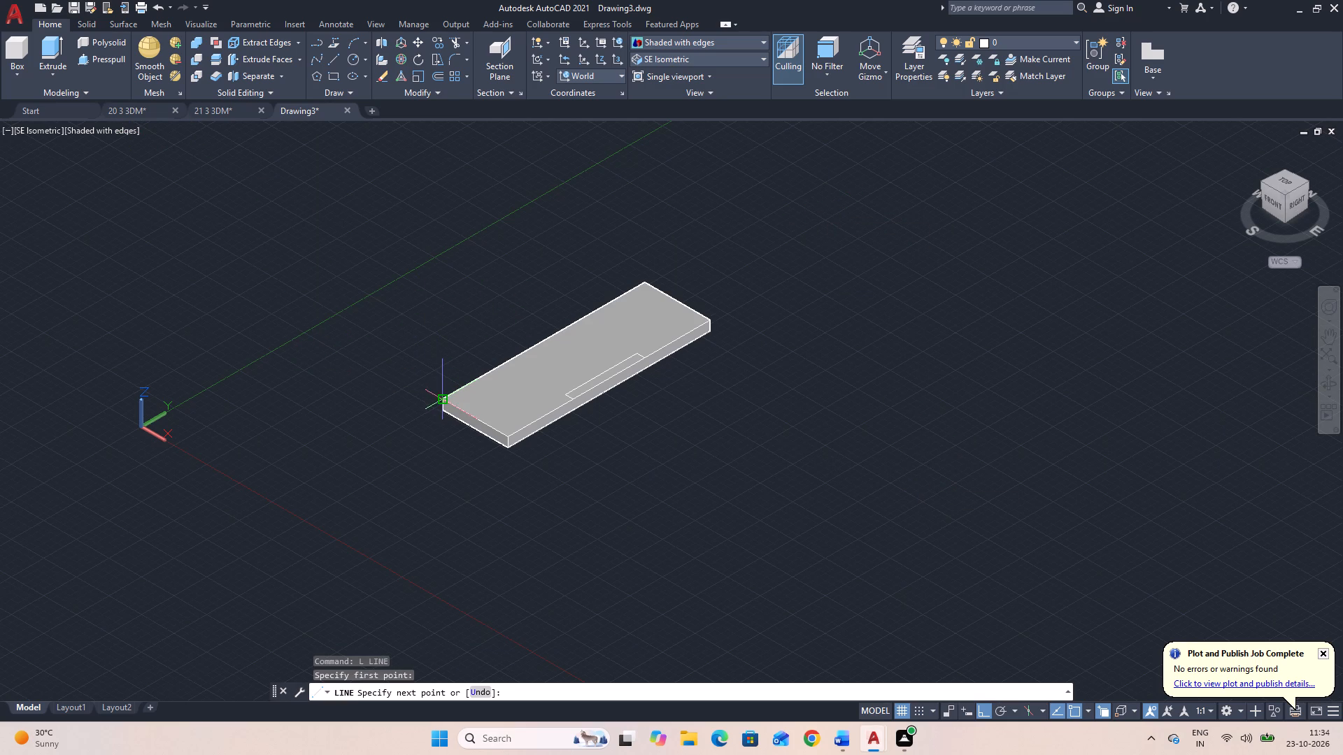
type("100")
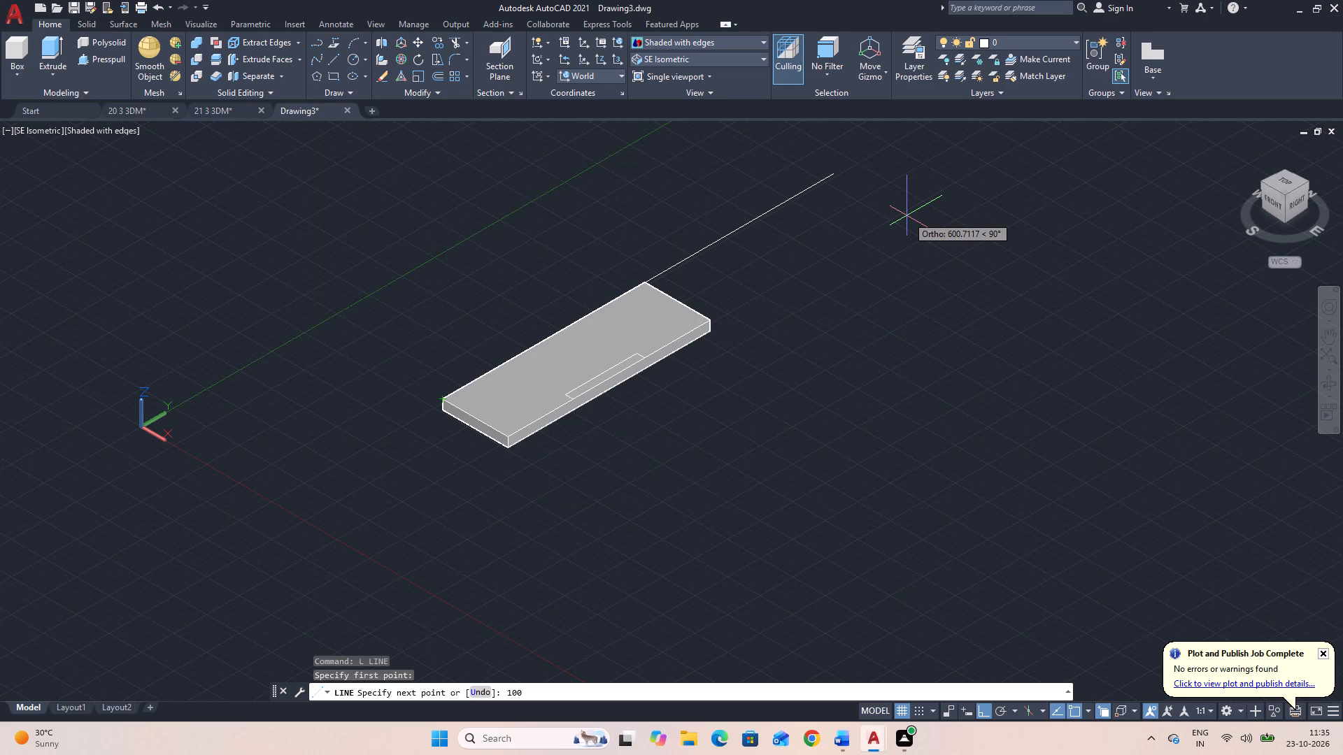
type("12")
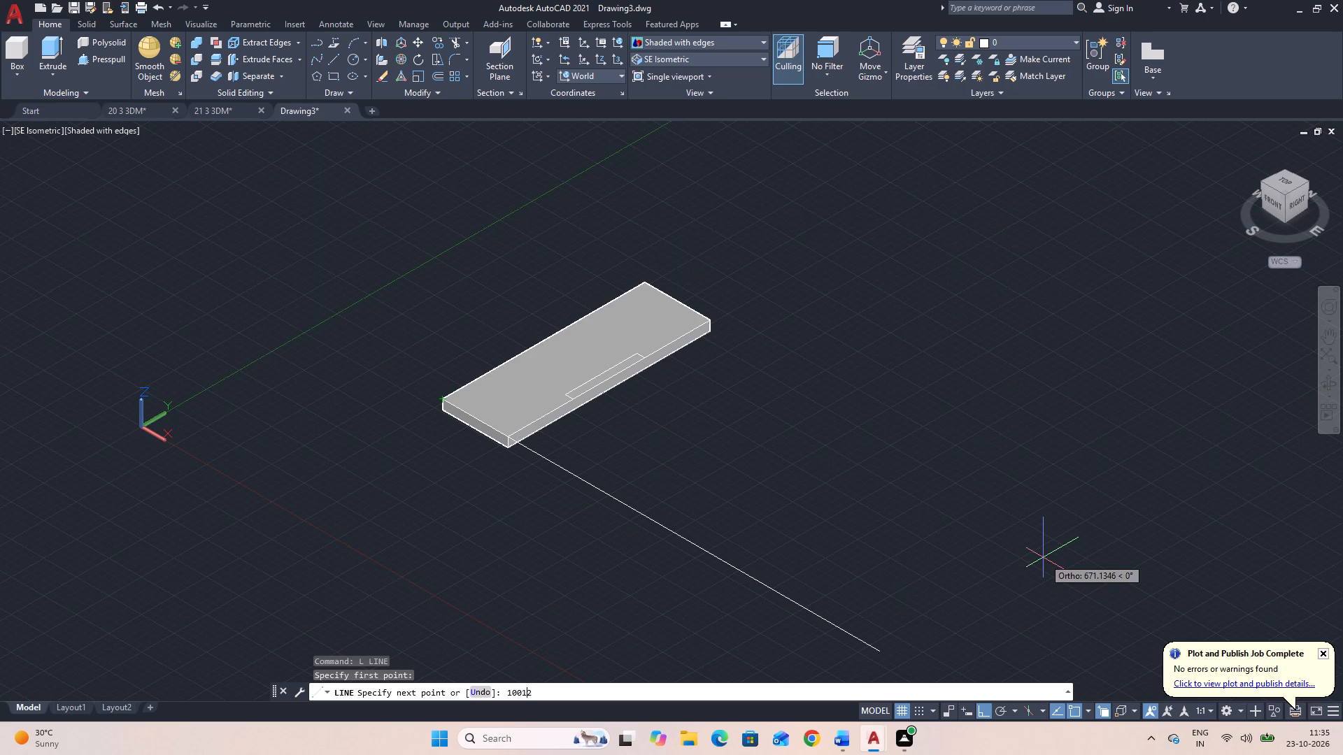
key("Return")
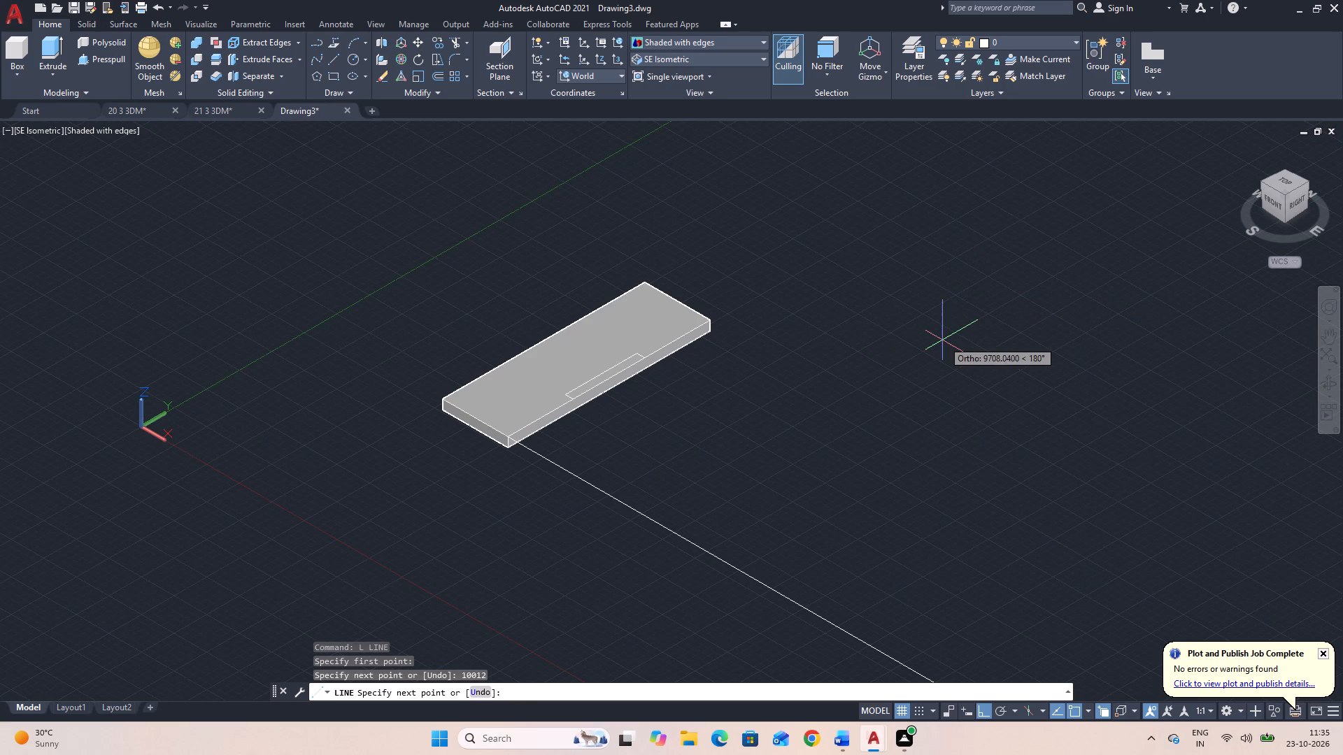
key("ctrl+z")
type("100")
key("Return")
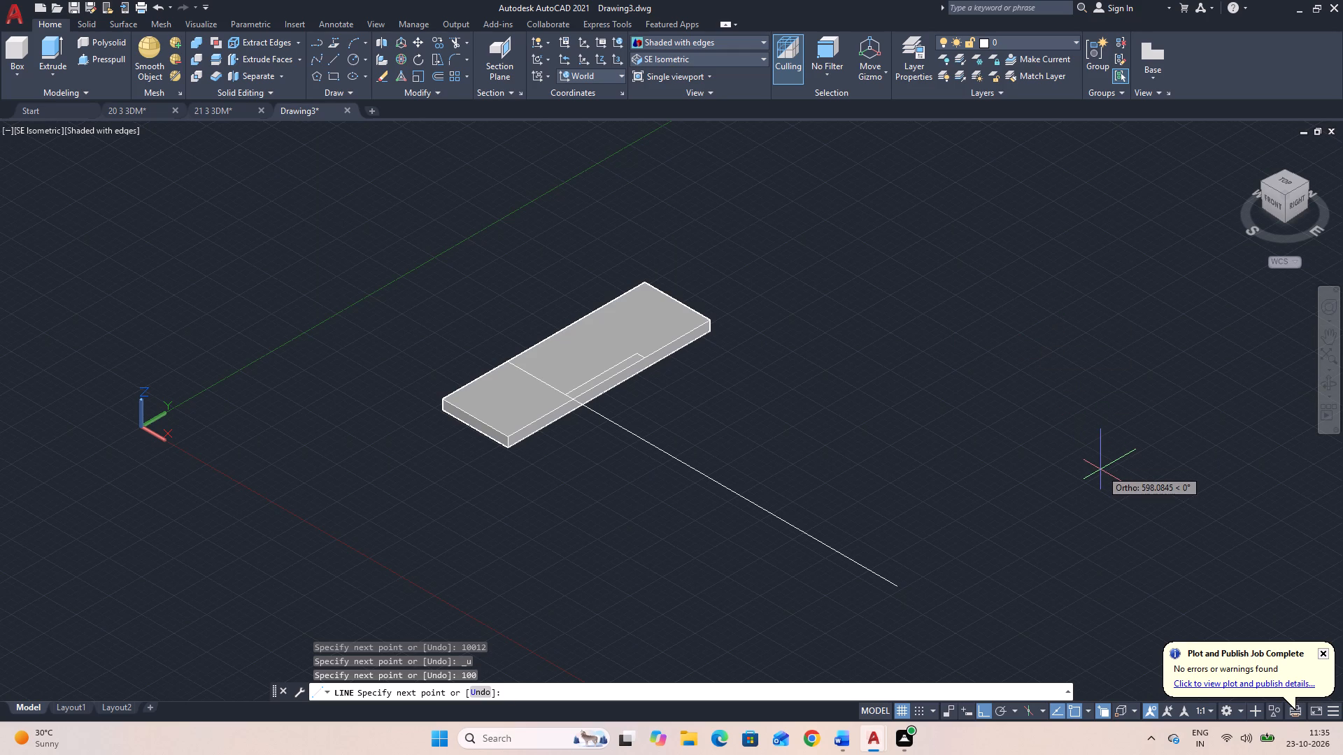
type("12")
key("Return")
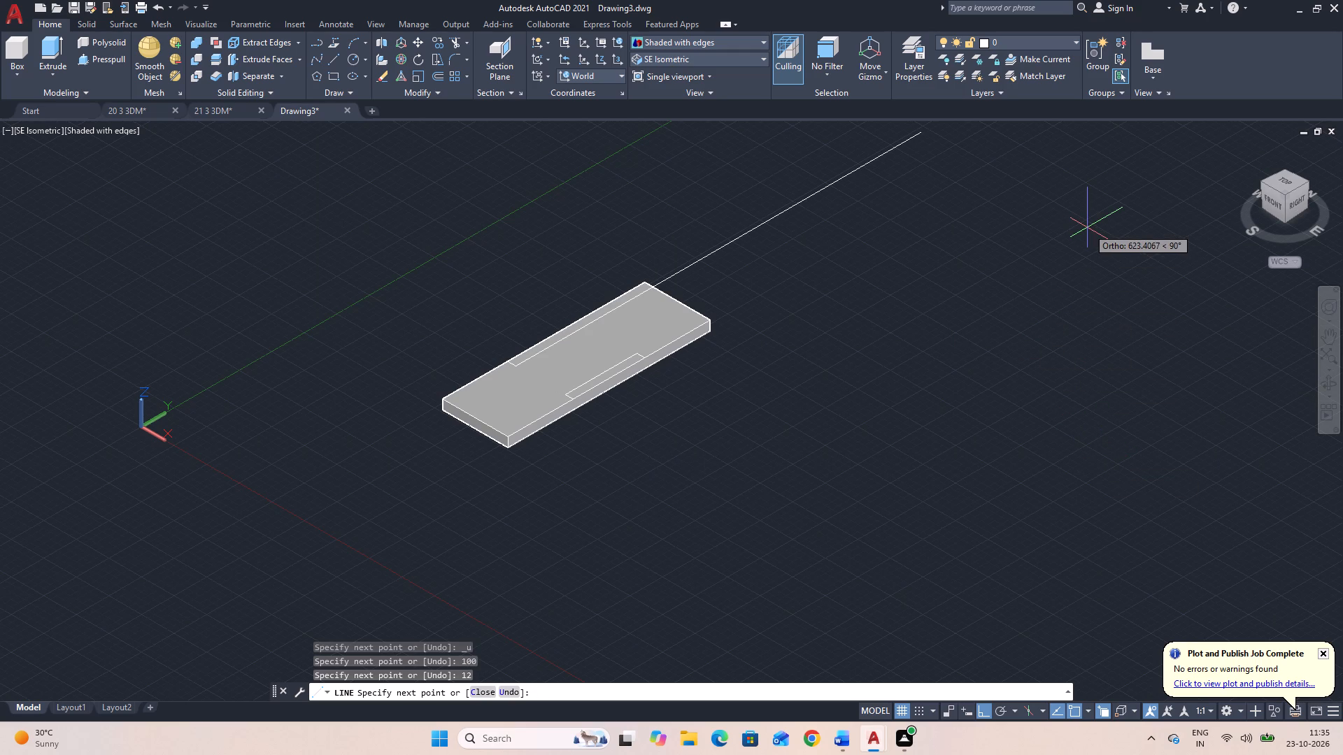
type("110")
key("Return")
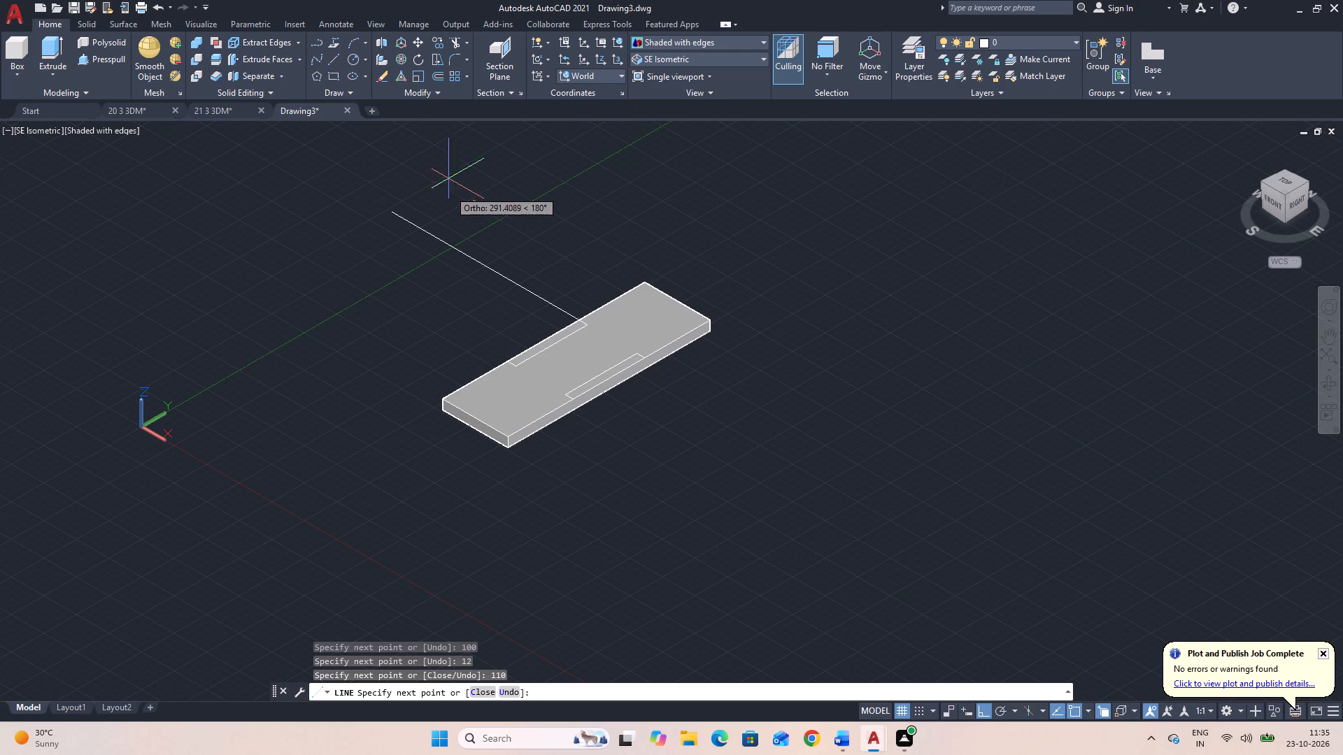
type("12")
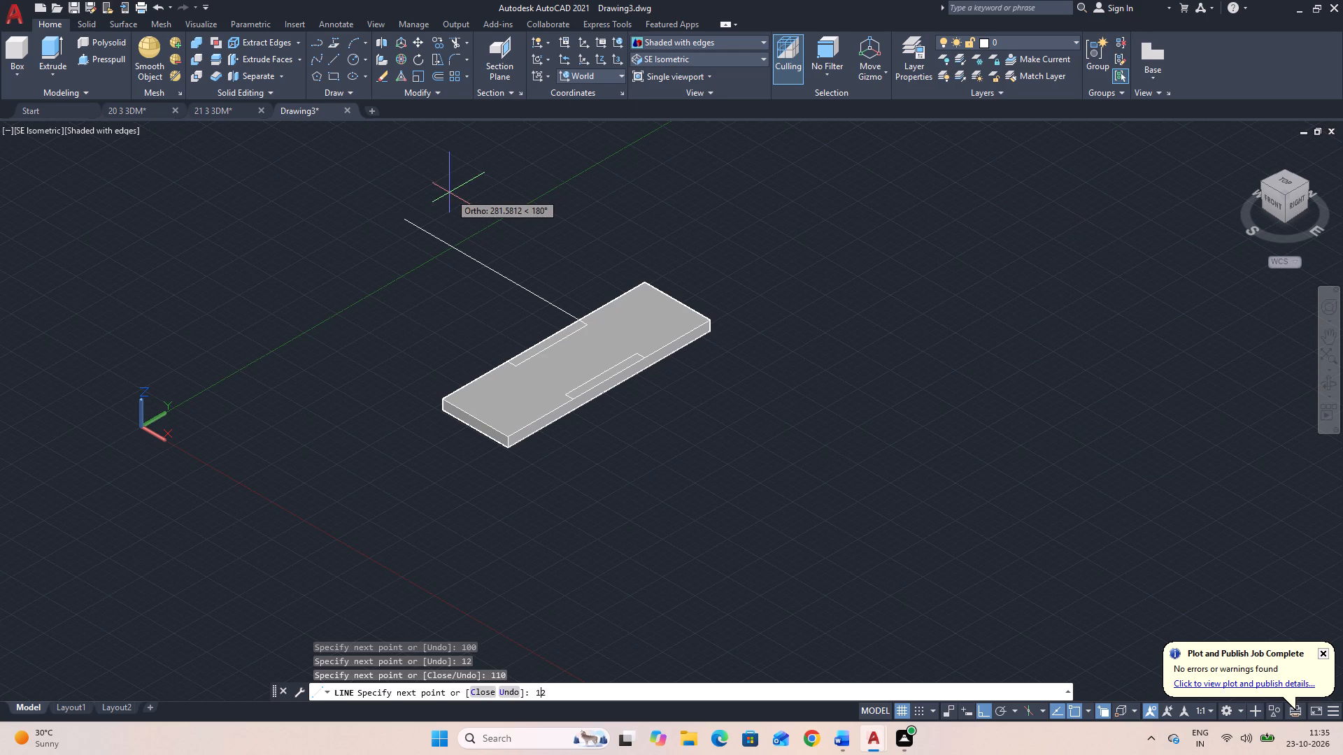
key("Return")
key("Escape")
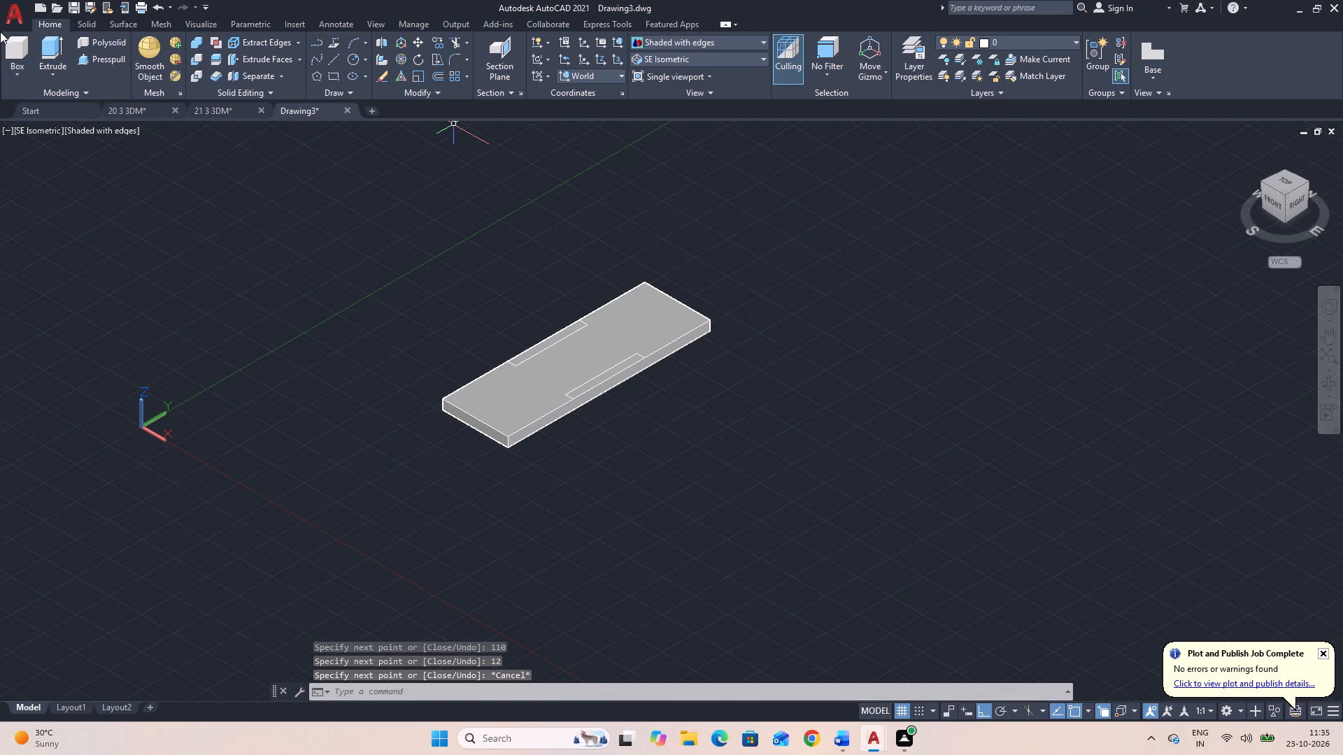
Cut both notch outlines down through the full plate thickness with Presspull, removing the far-side area and the near-side area.
left_click(91, 52)
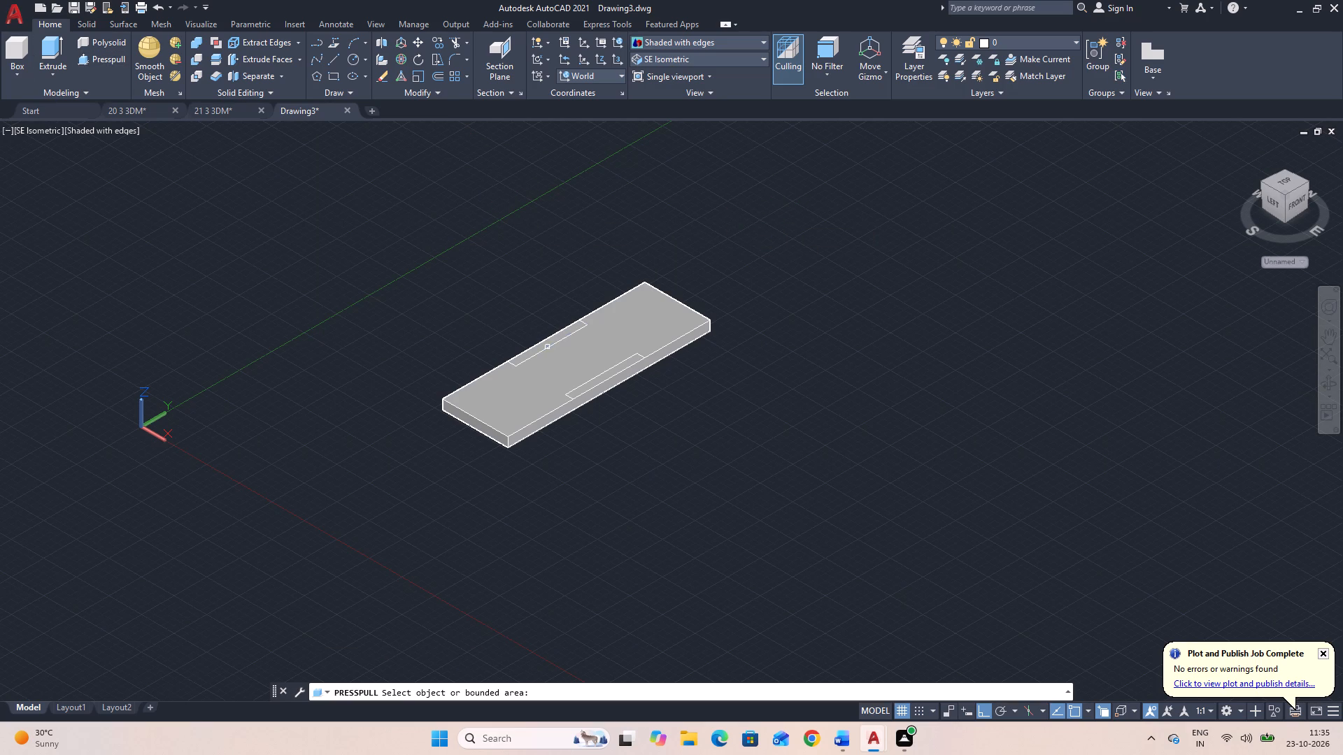
left_click(547, 343)
left_click(571, 531)
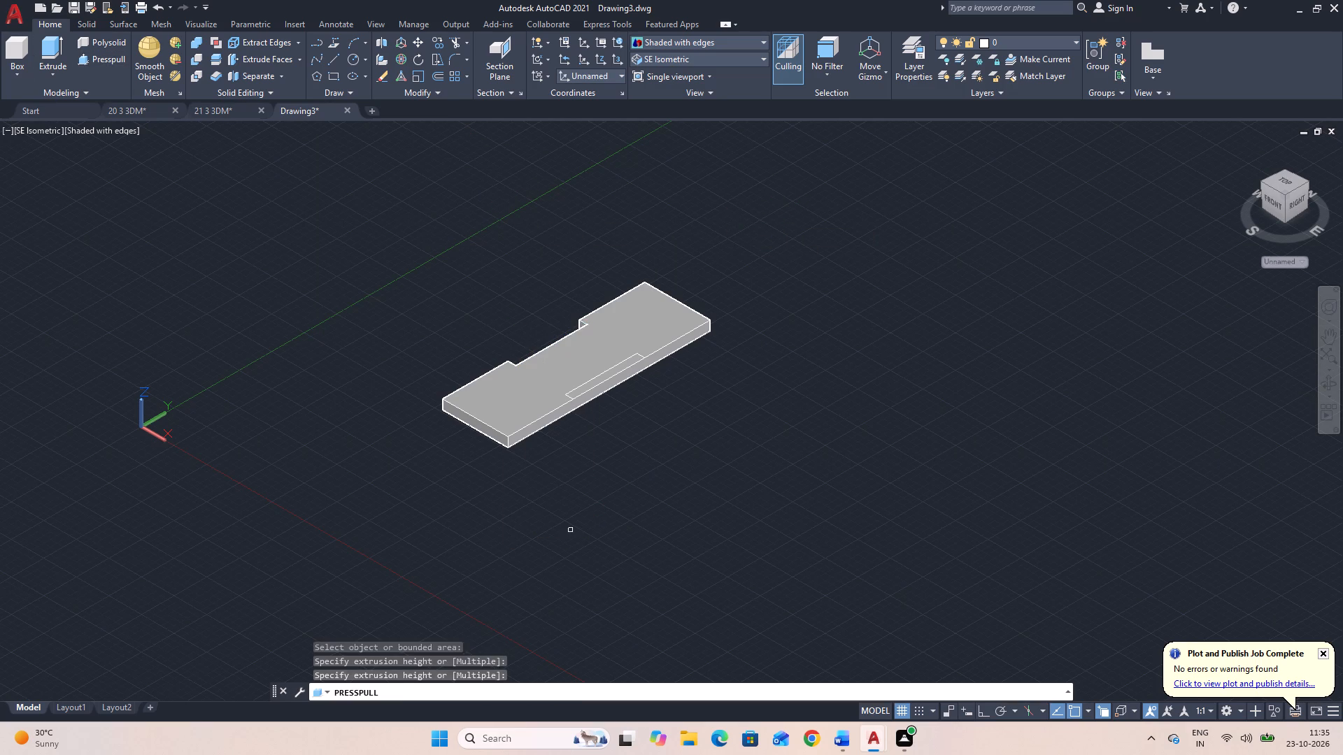
left_click(620, 367)
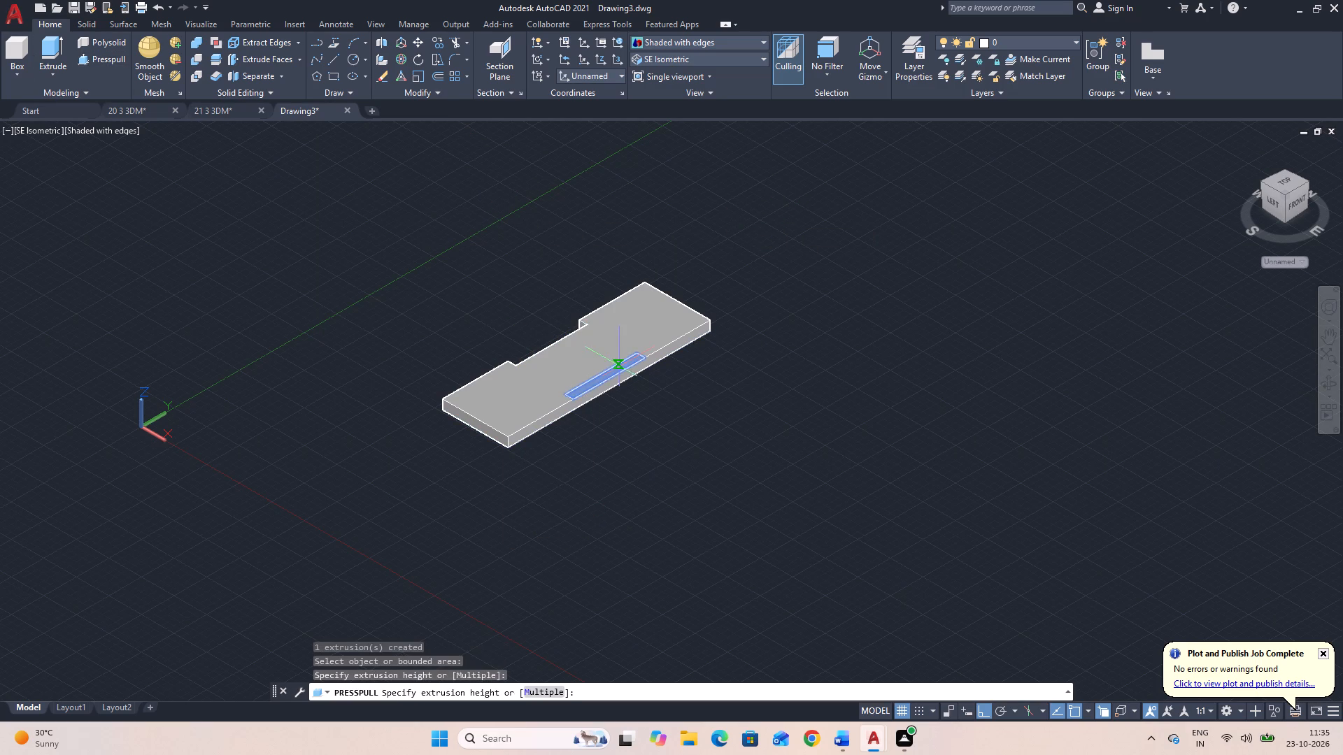
left_click(632, 460)
key("Escape")
Draw a line across the plate's top between the midpoints of the two notches' inner edges.
scroll(516, 239, "up", 1)
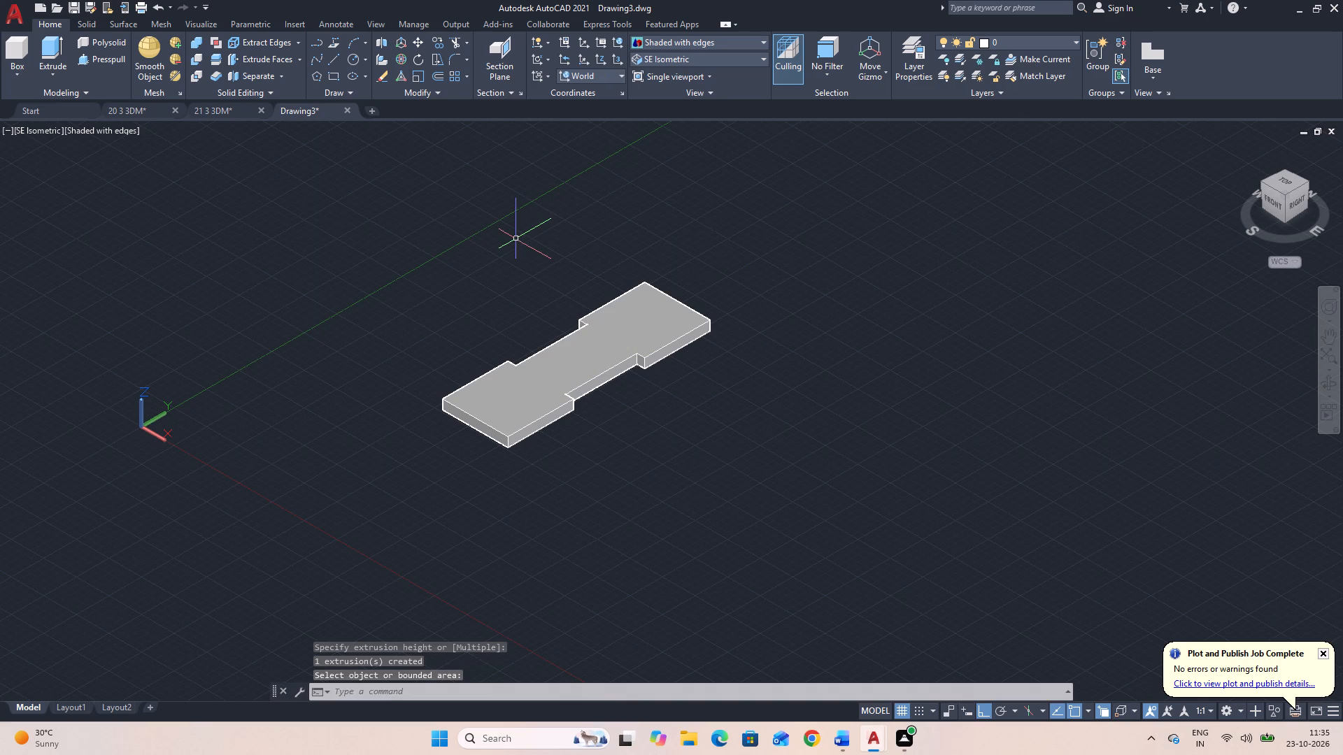
scroll(516, 239, "up", 2)
middle_click_drag(516, 278, 589, 145)
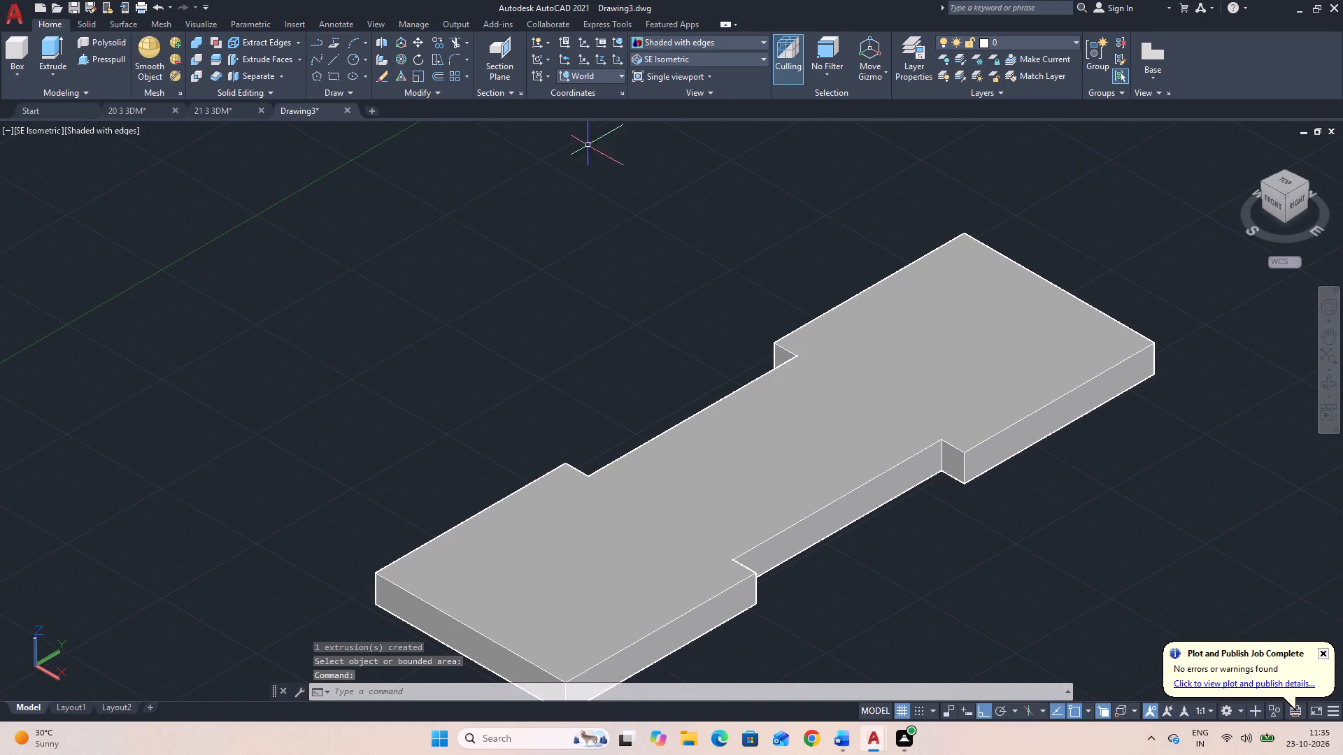
scroll(557, 251, "down", 1)
middle_click_drag(594, 247, 528, 245)
type("L")
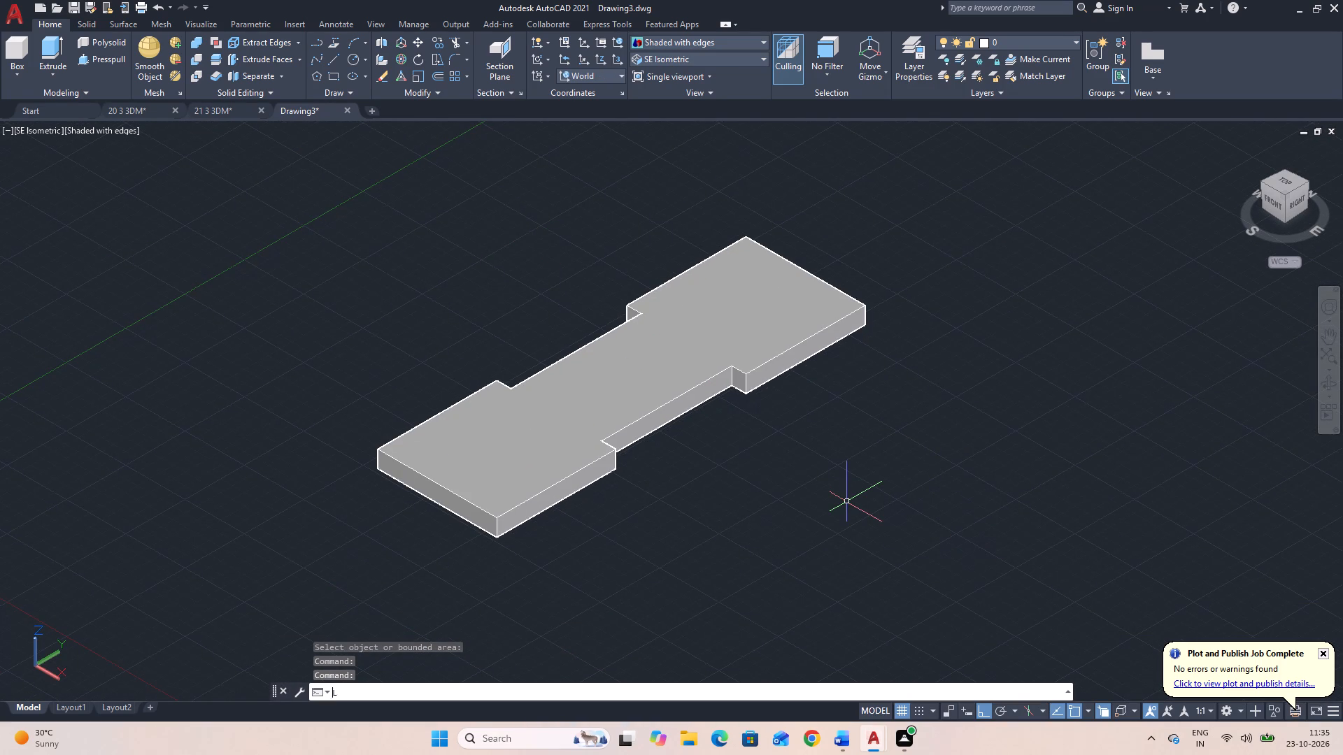
key("space")
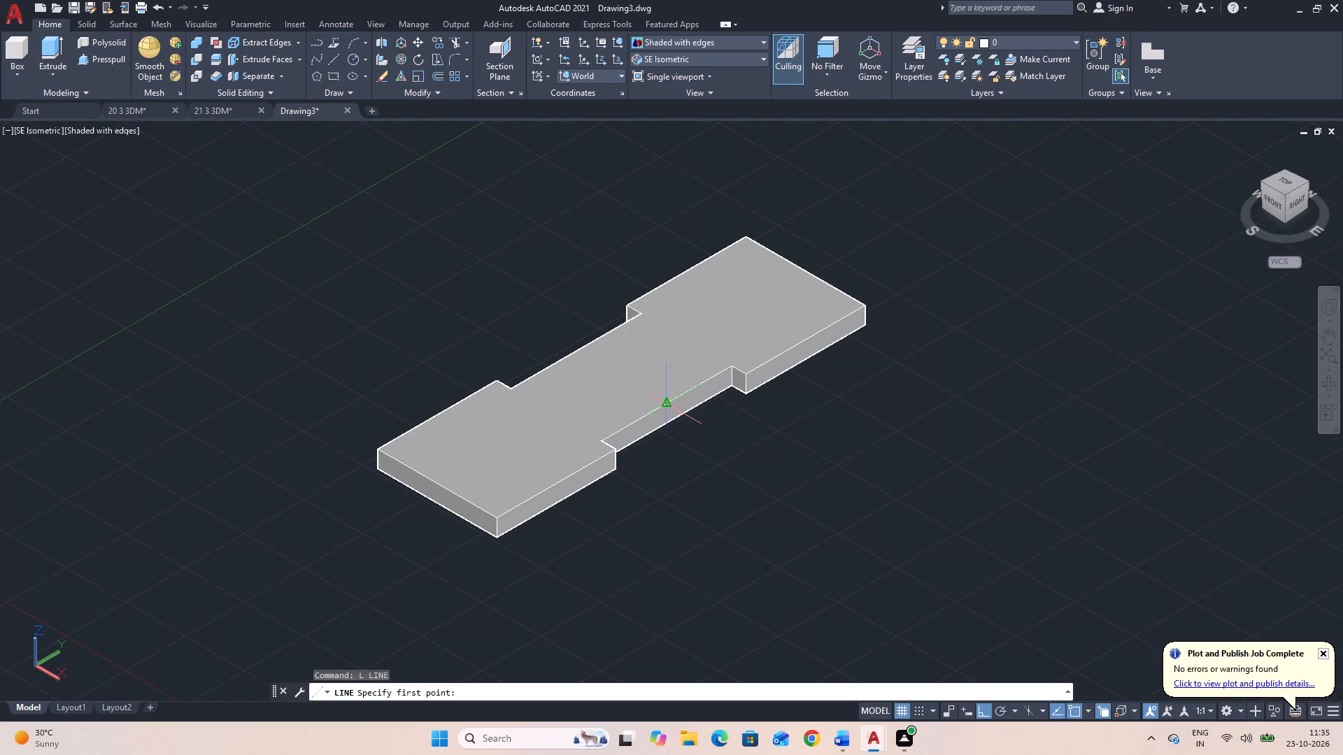
left_click(665, 406)
left_click(579, 350)
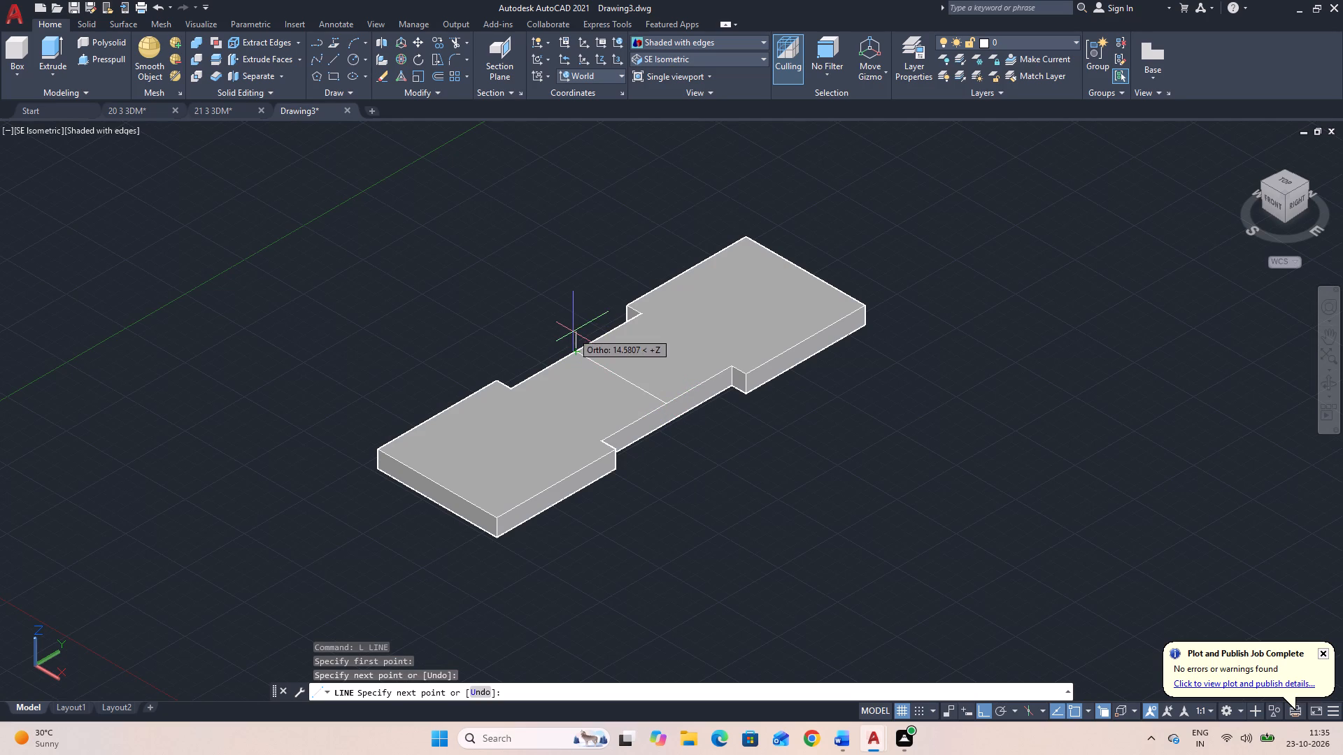
key("Escape")
Draw a vertical construction line 206 upward from the midpoint of the line across the plate.
type("L")
key("space")
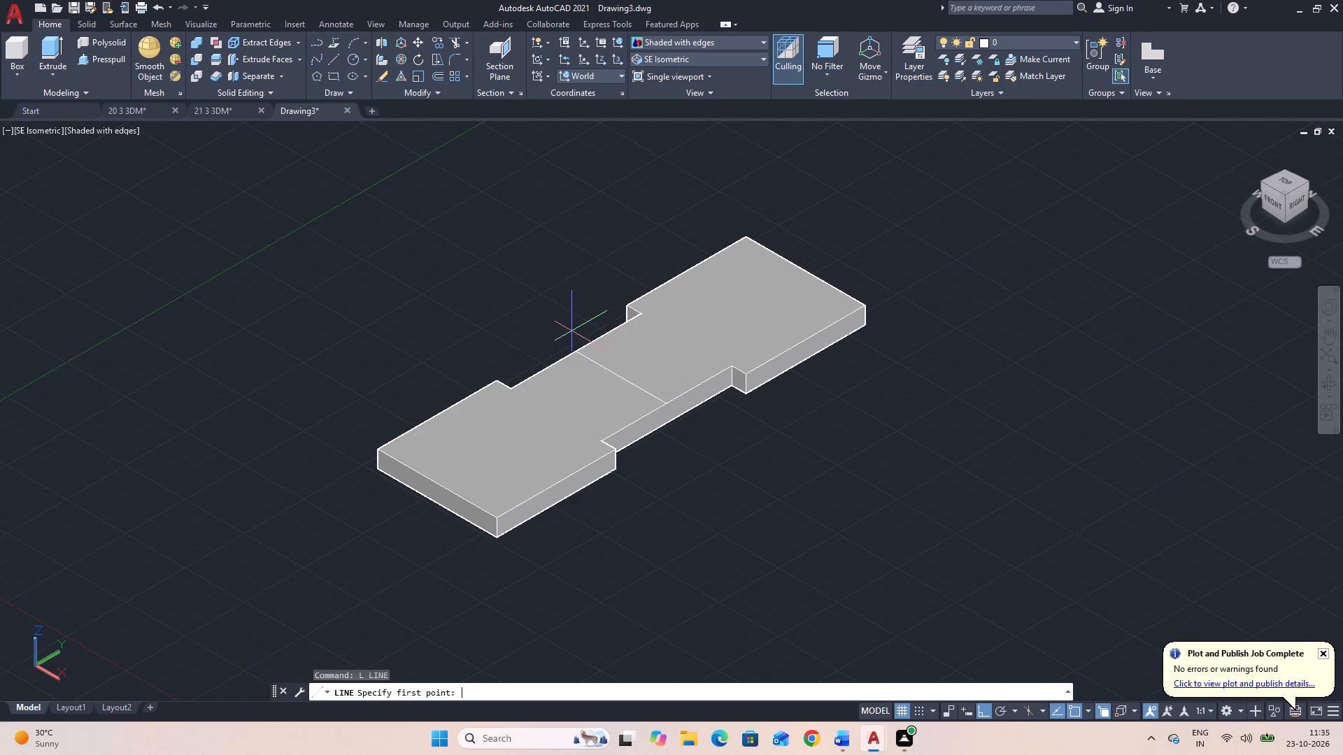
left_click(620, 379)
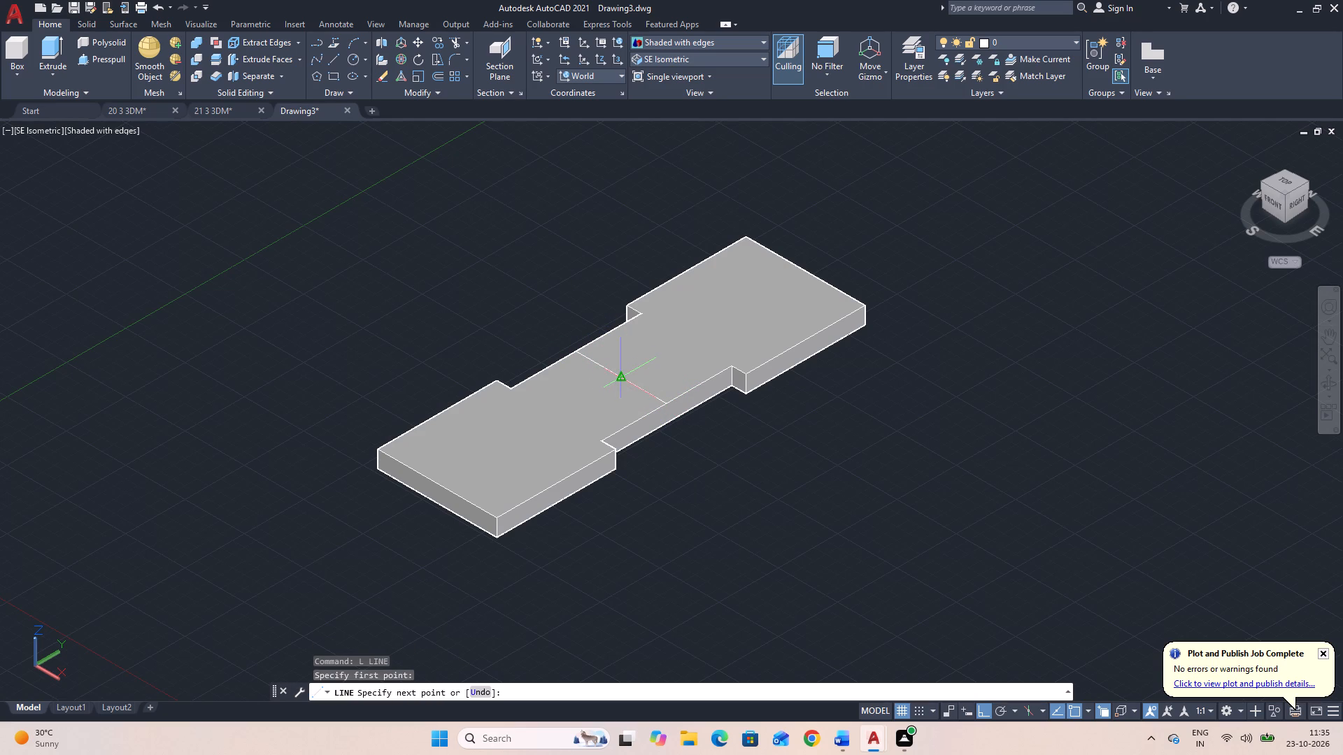
type("206")
key("Return")
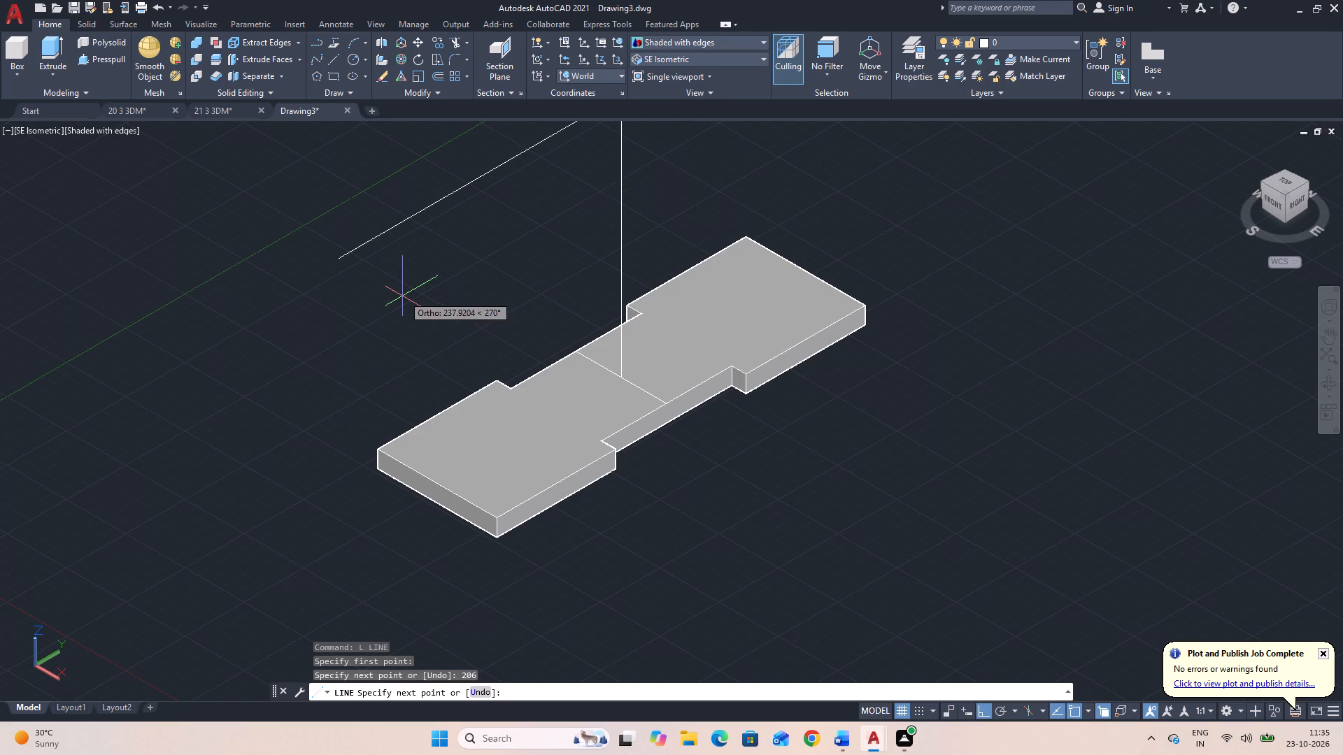
scroll(402, 295, "down", 3)
scroll(401, 295, "up", 4)
middle_click_drag(402, 299, 419, 397)
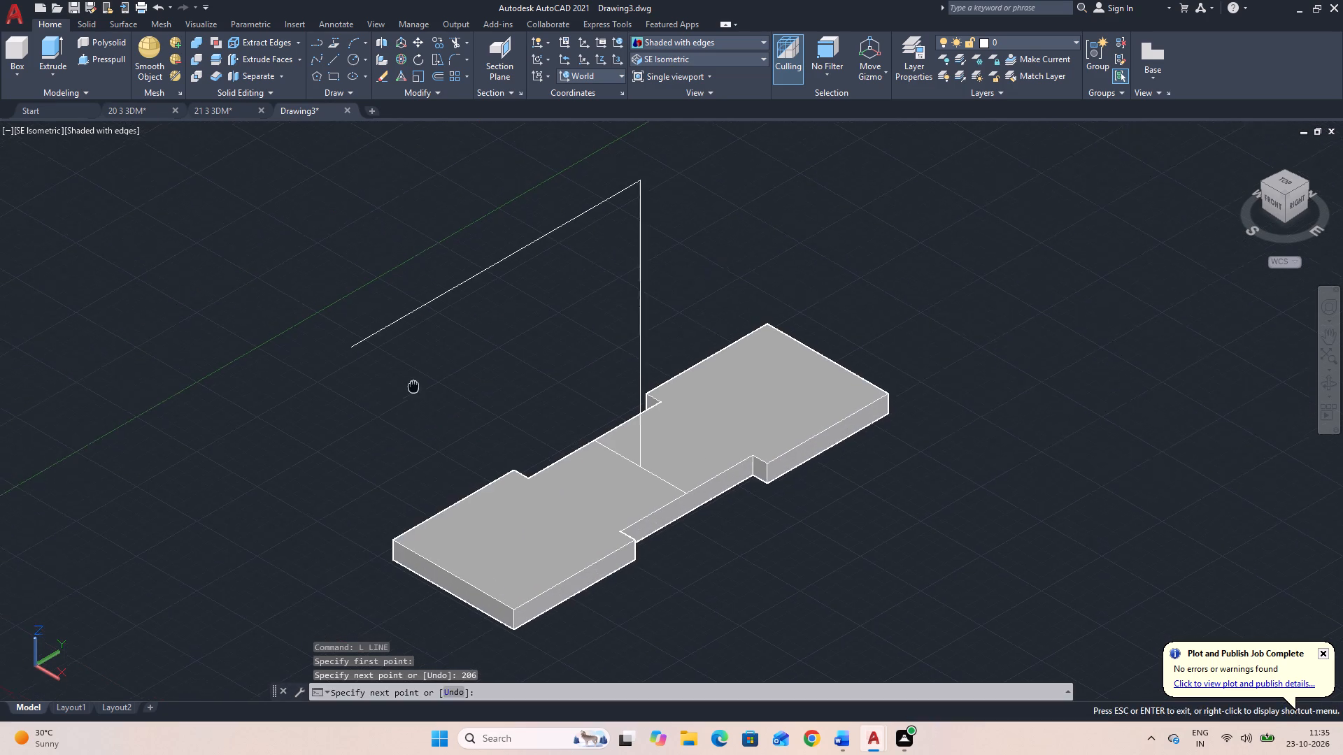
middle_click_drag(419, 397, 427, 414)
key("Escape")
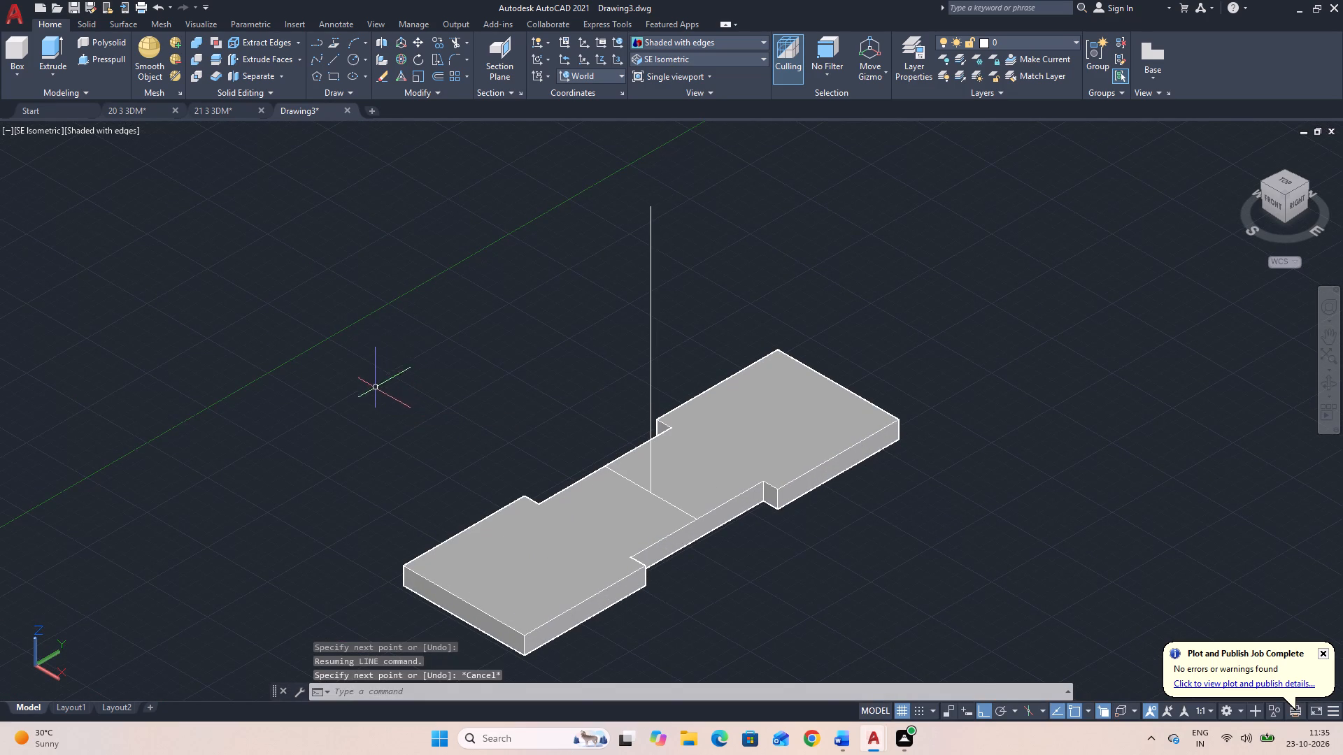
Create a cylinder centred on the vertical line's upper end, diameter 130, with its axis running 50 horizontally across the plate's width.
left_click(17, 72)
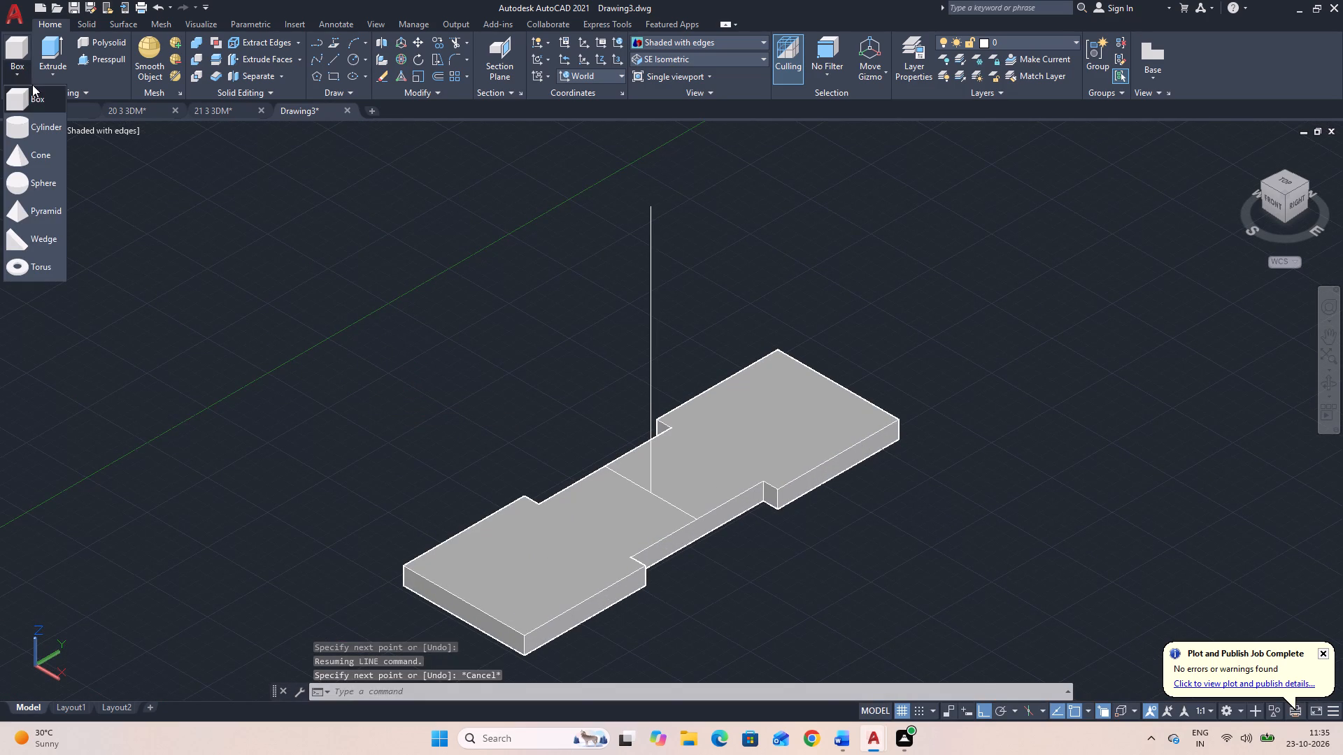
left_click(34, 131)
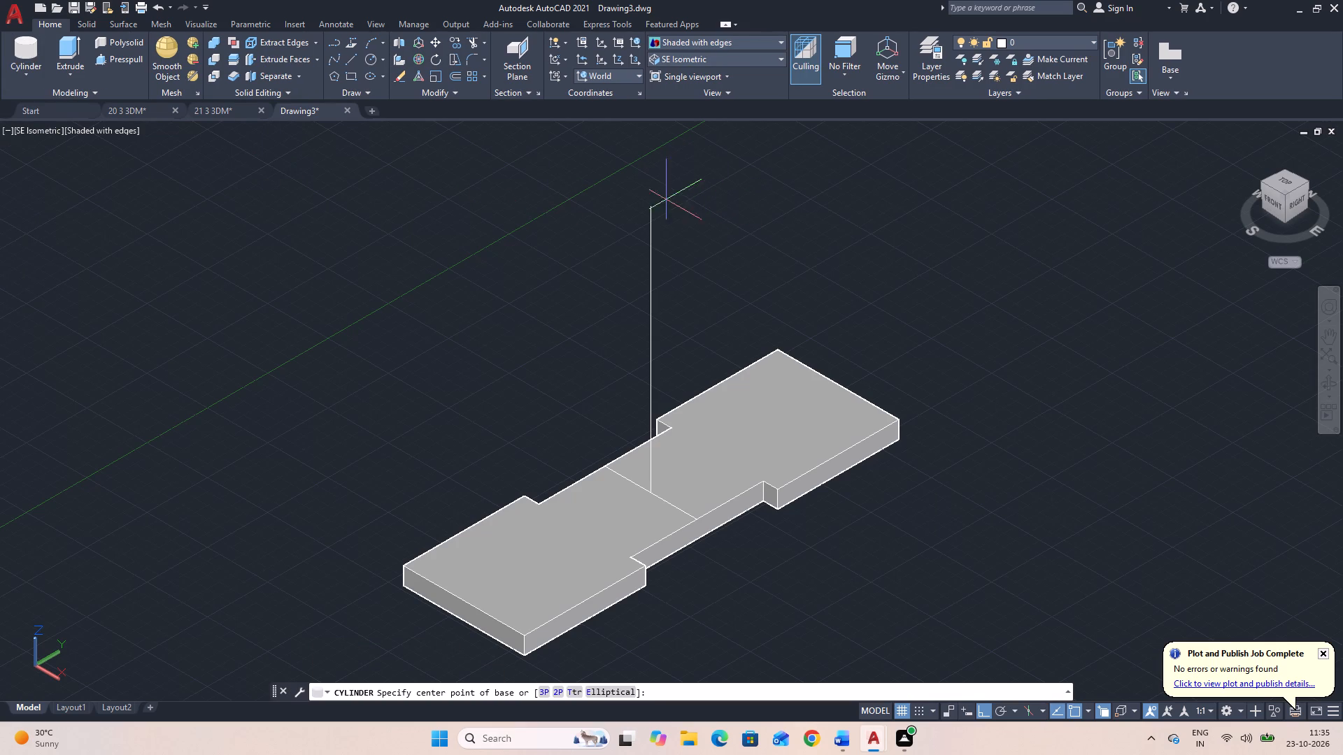
left_click(651, 203)
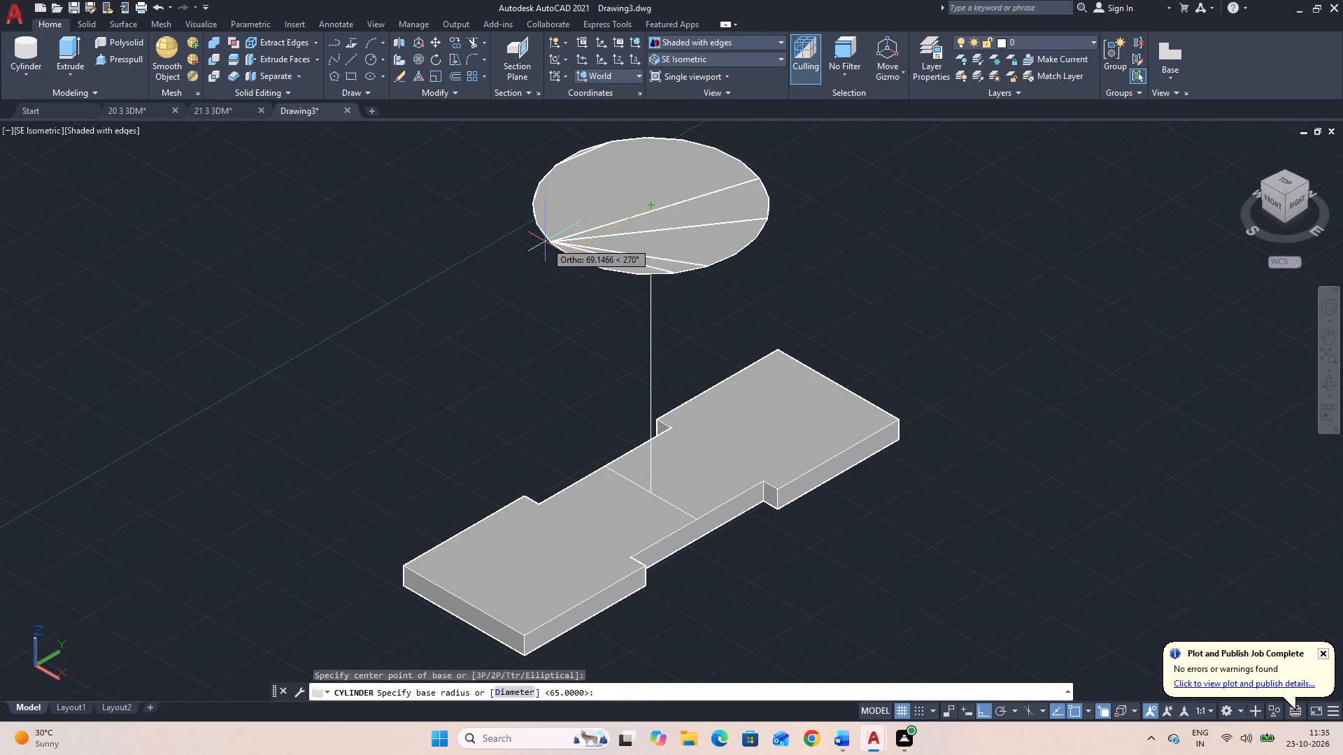
type("D 130")
key("Return")
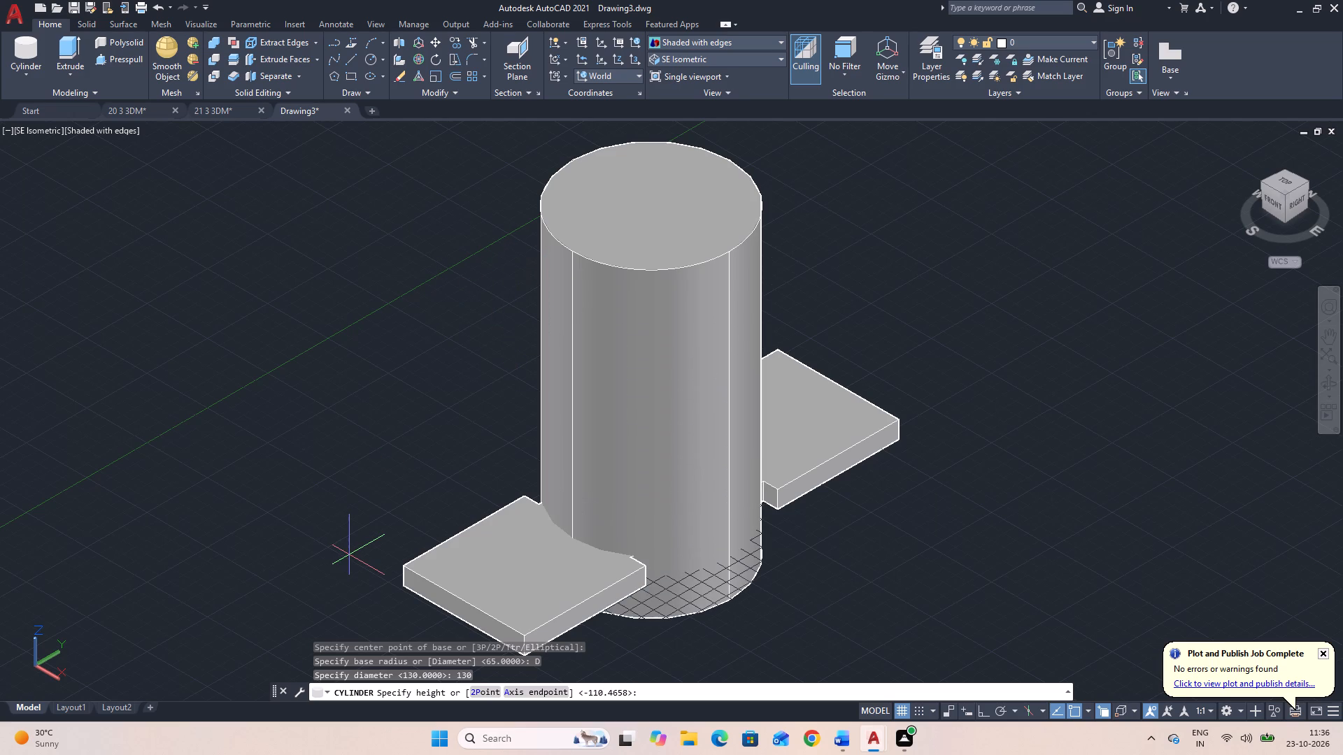
type("A")
key("space")
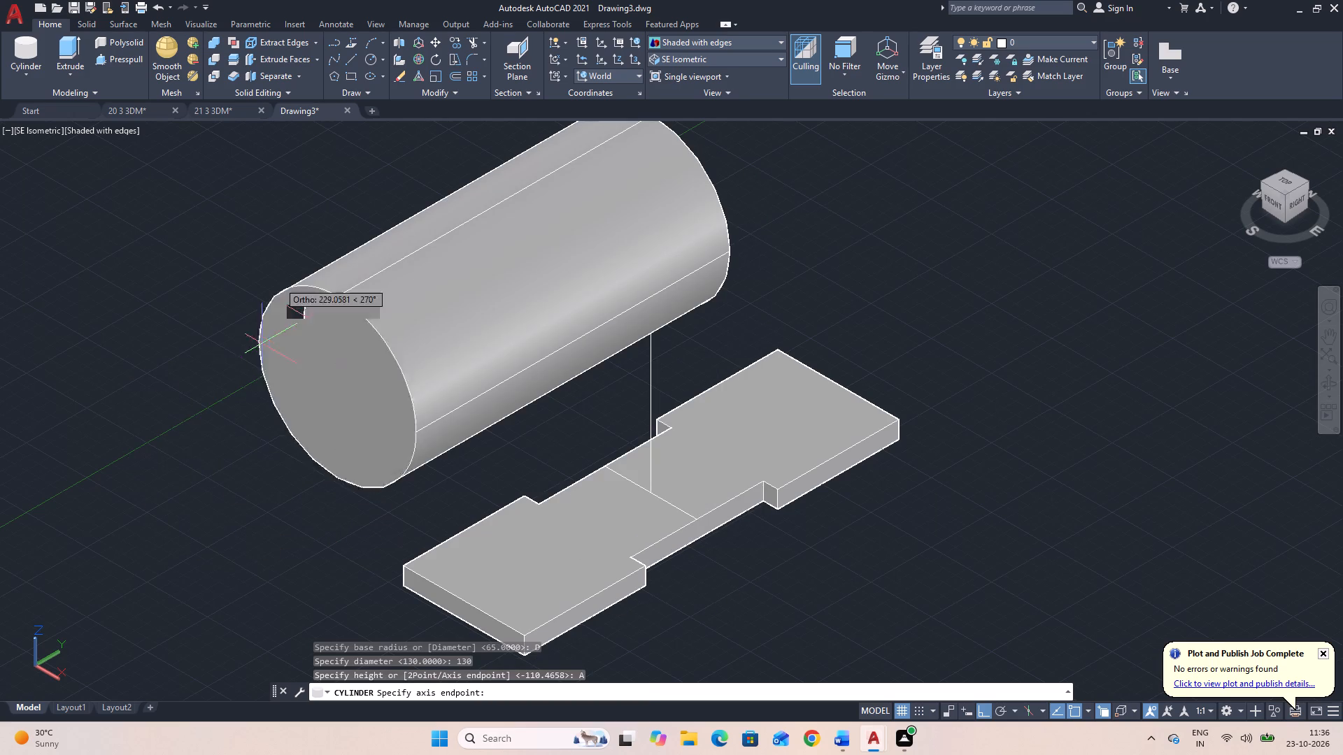
type("50")
key("Return")
Move the cylinder 25 along its axis towards the plate's near long side, centring its thickness on the vertical line.
scroll(623, 333, "down", 1)
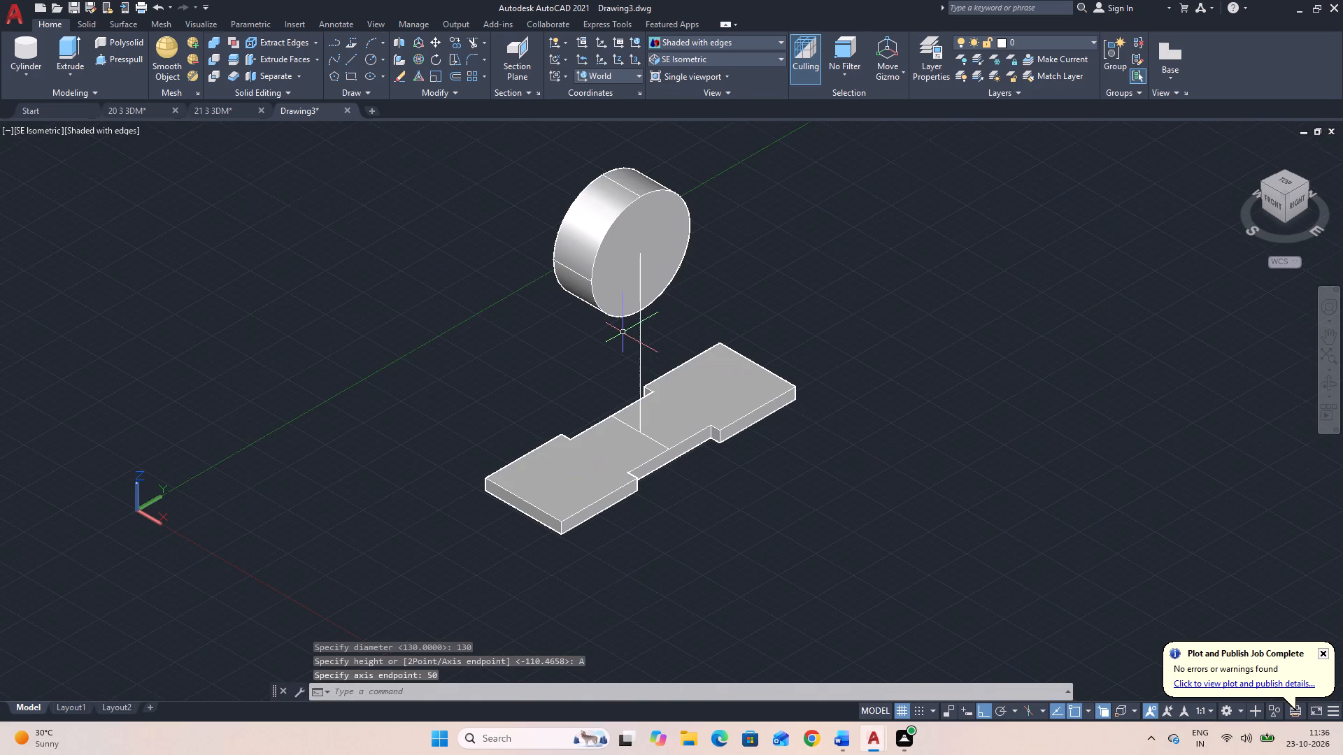
middle_click_drag(748, 310, 746, 369)
key("Escape")
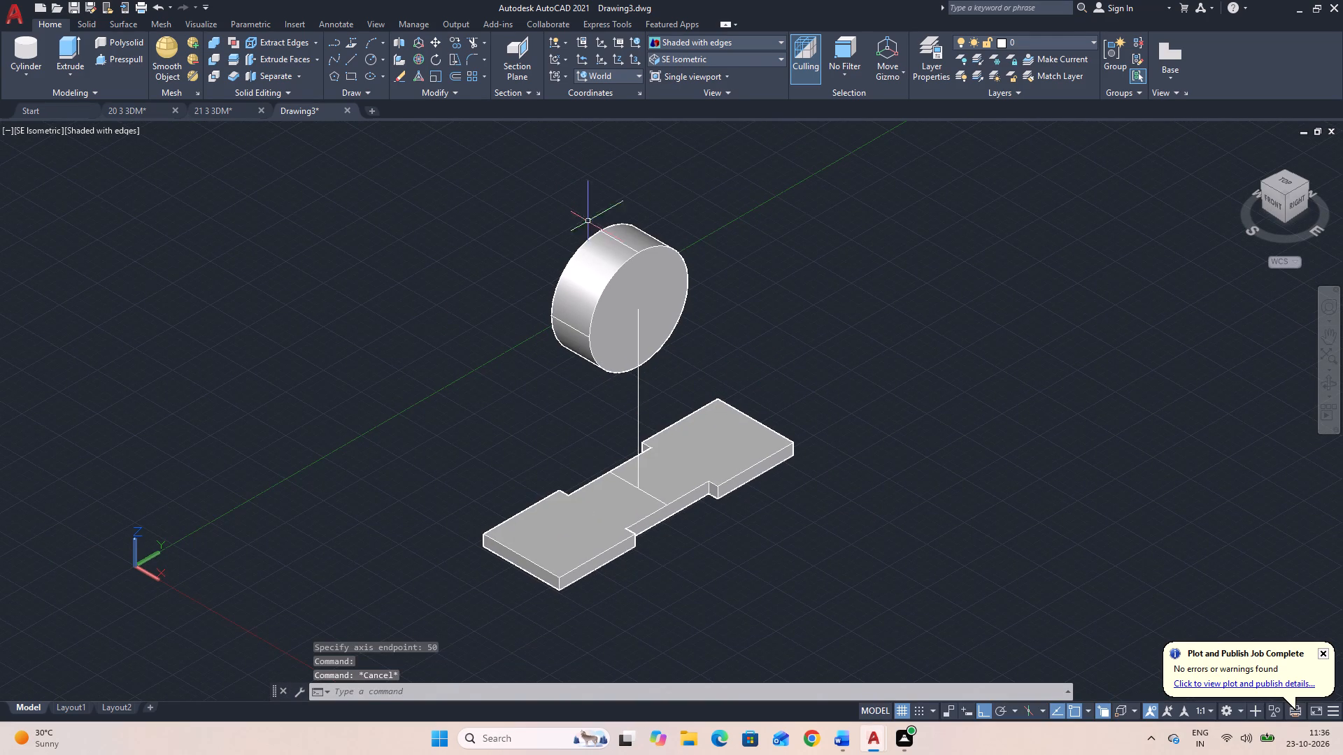
left_click(611, 239)
type("M")
key("space")
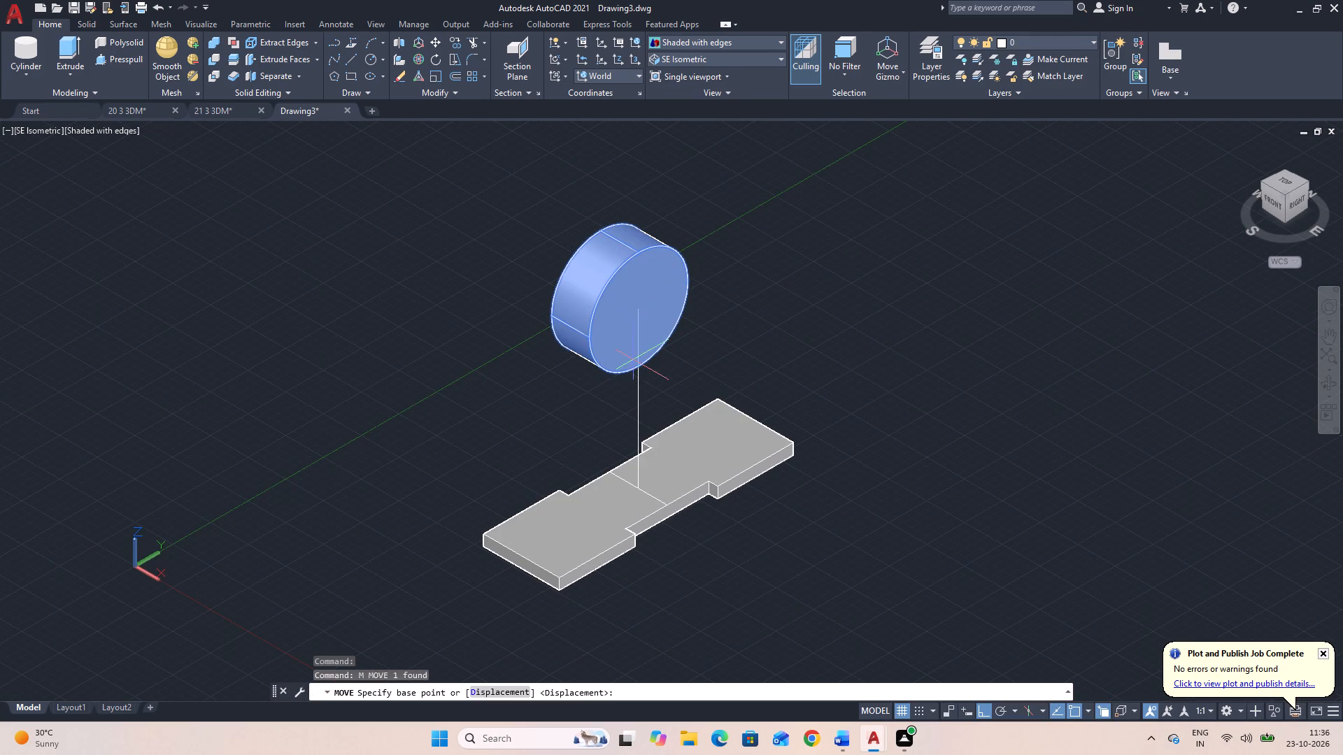
left_click(641, 313)
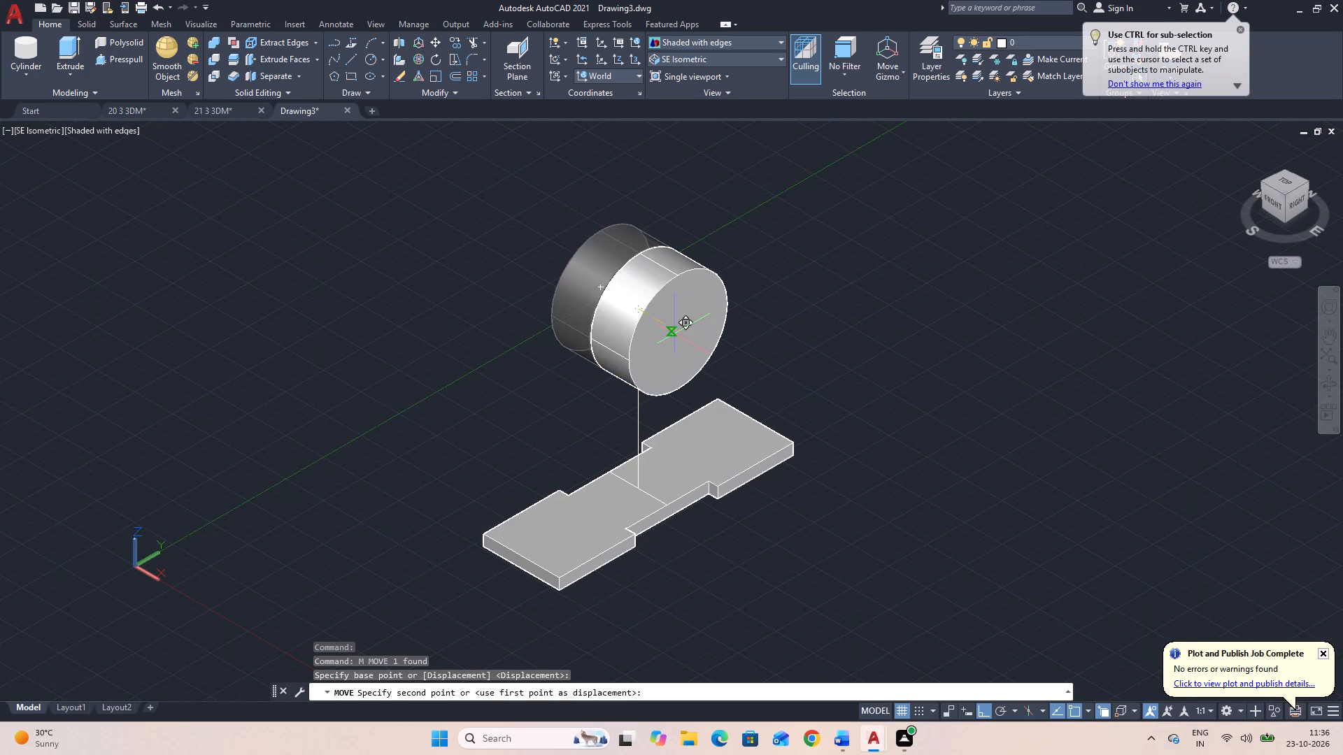
type("25")
key("Return")
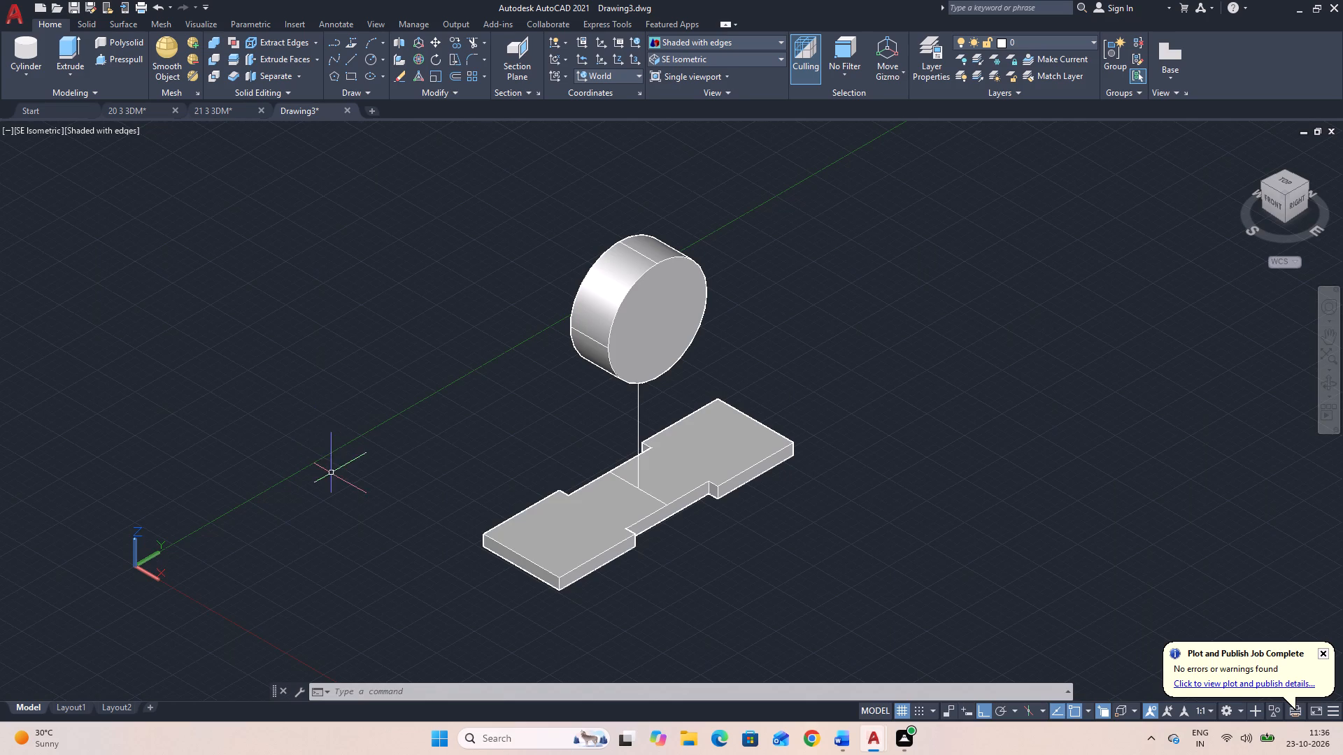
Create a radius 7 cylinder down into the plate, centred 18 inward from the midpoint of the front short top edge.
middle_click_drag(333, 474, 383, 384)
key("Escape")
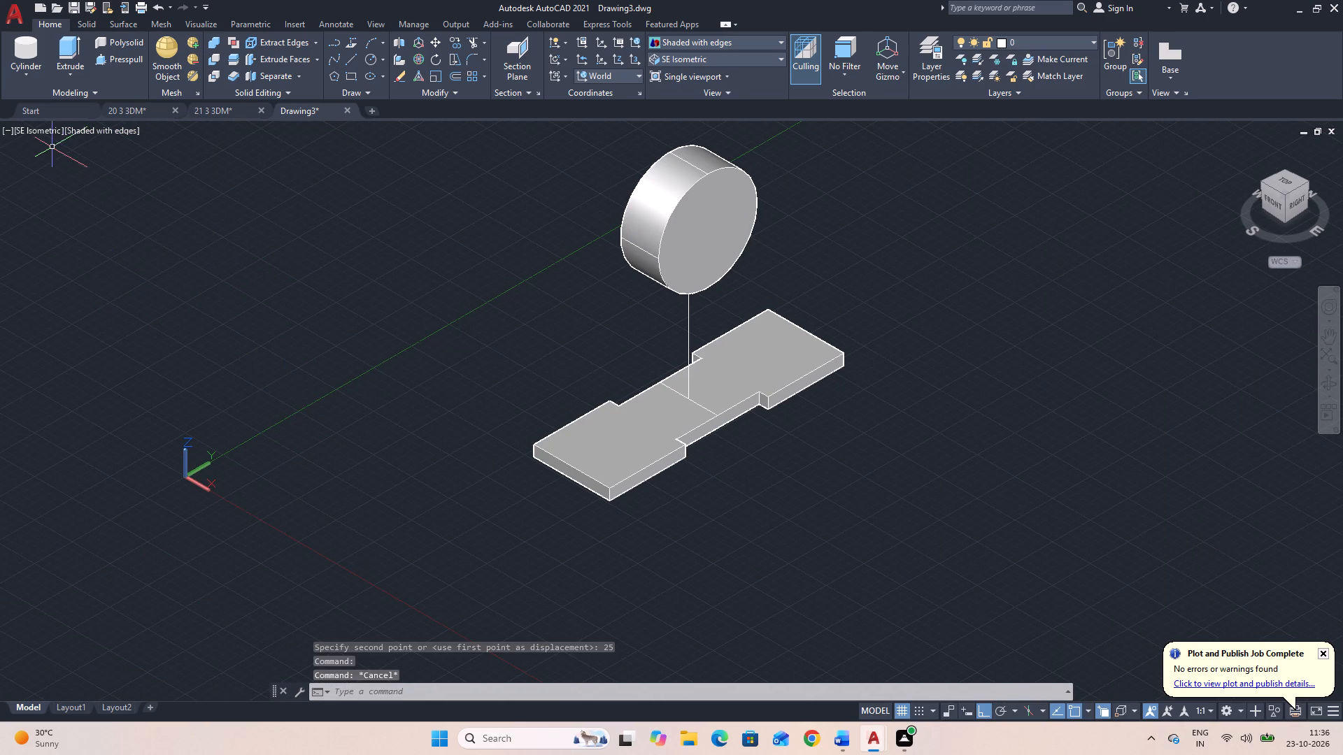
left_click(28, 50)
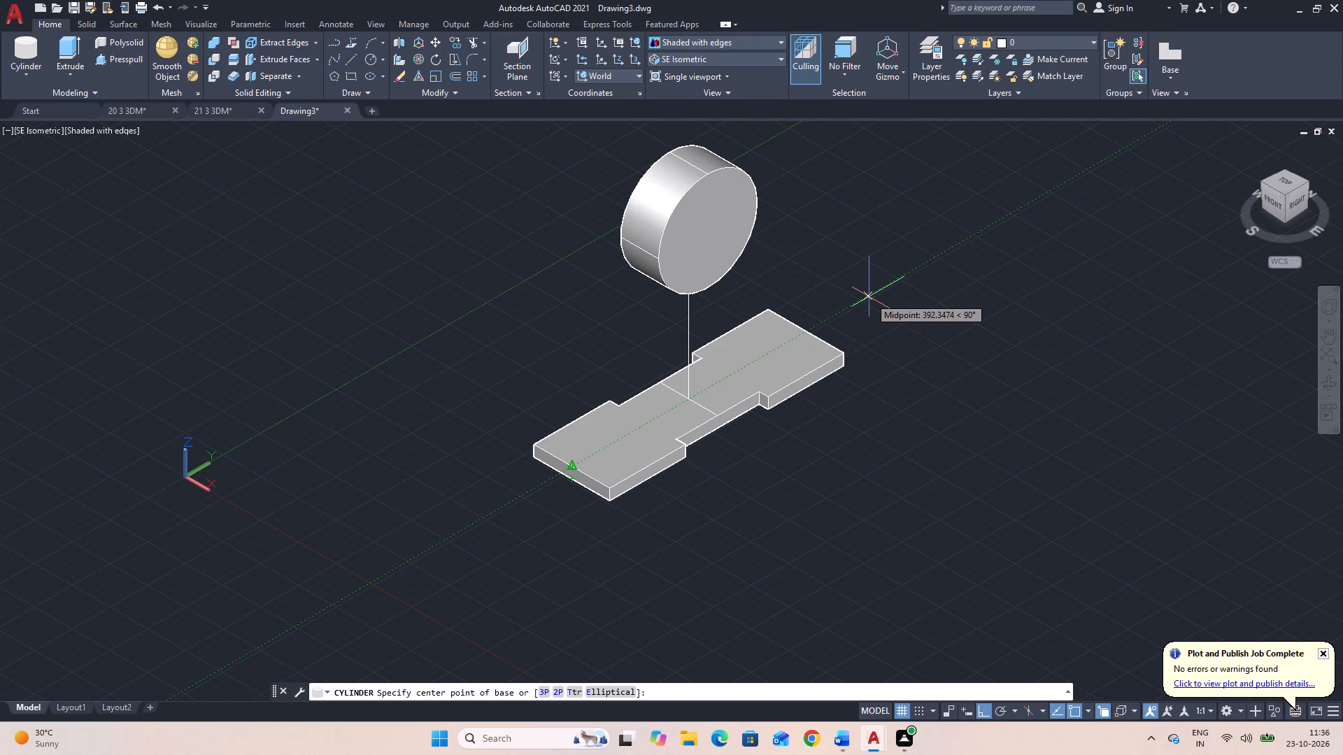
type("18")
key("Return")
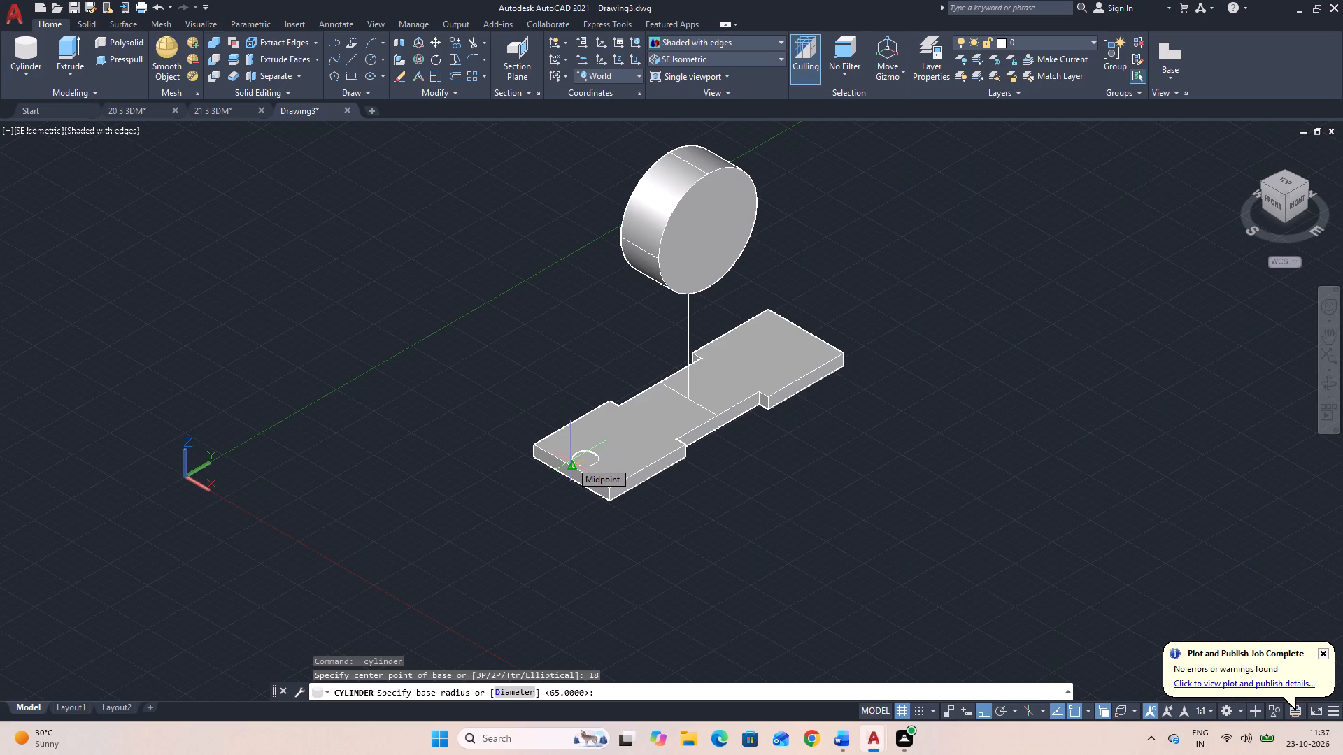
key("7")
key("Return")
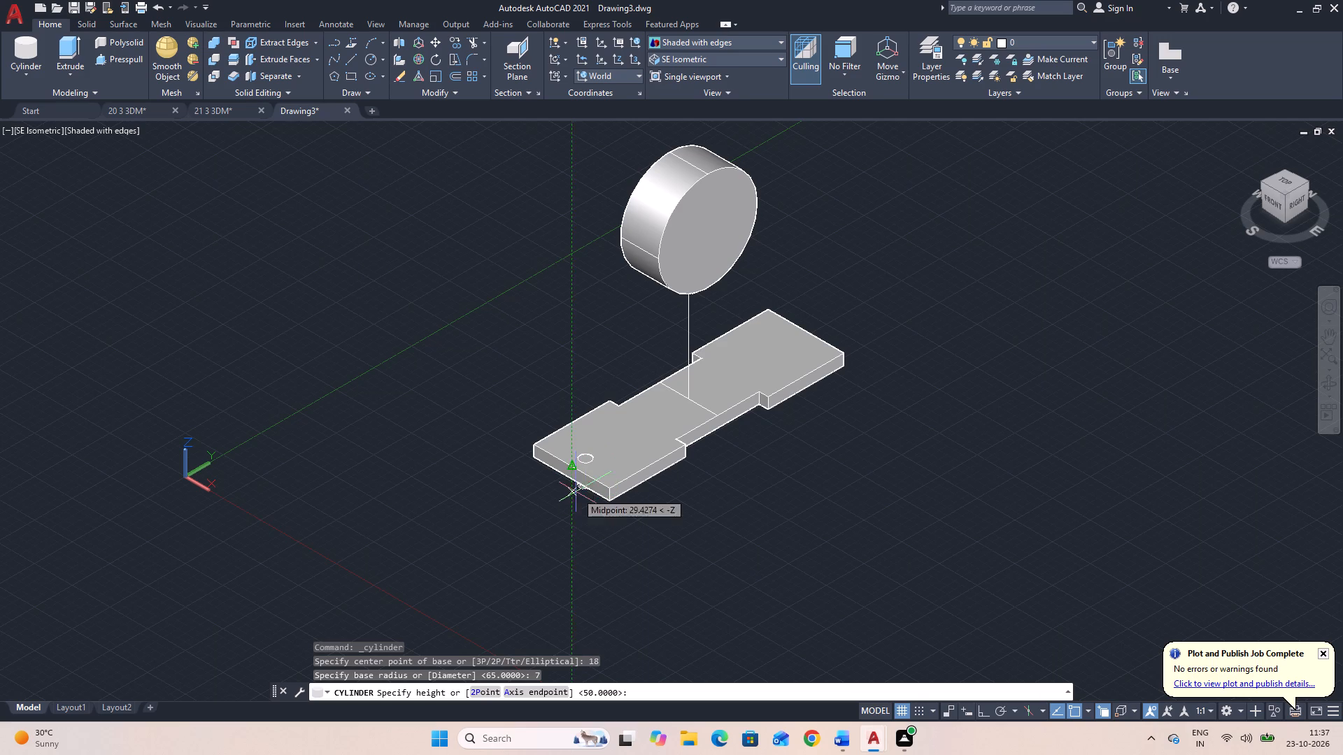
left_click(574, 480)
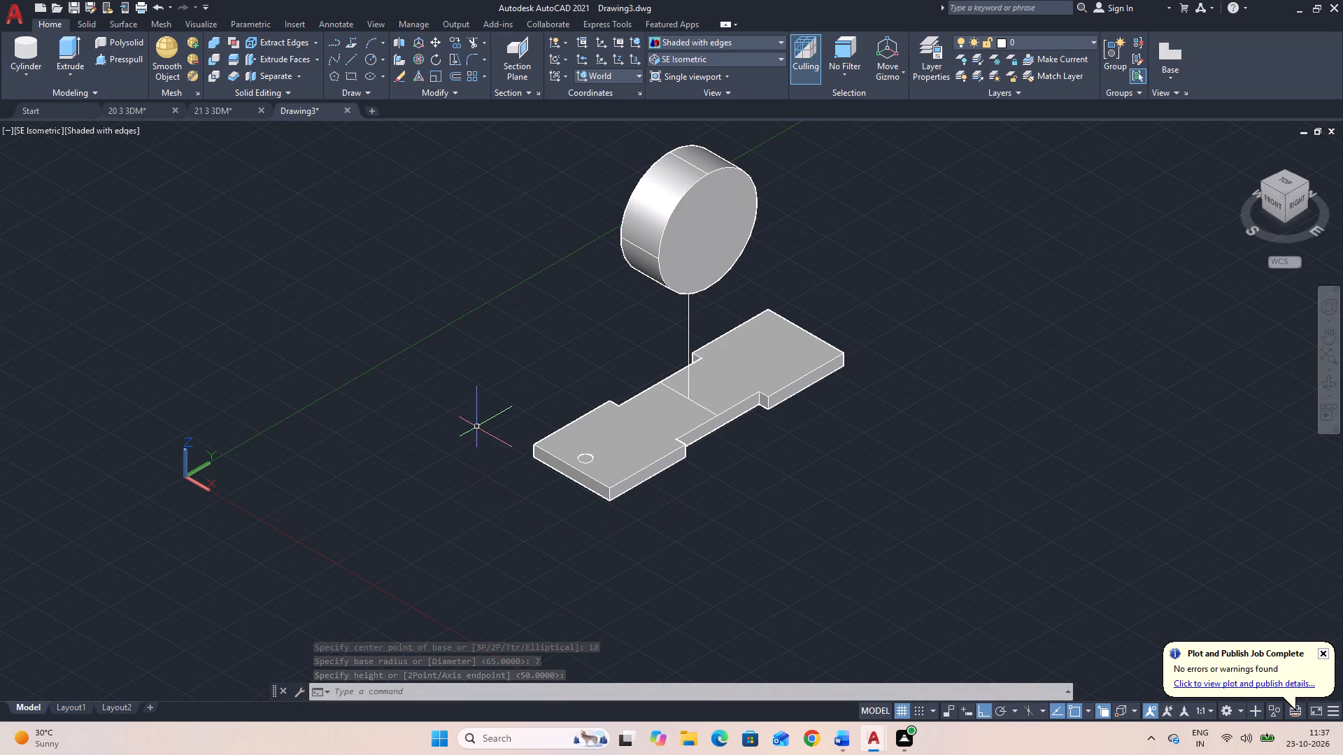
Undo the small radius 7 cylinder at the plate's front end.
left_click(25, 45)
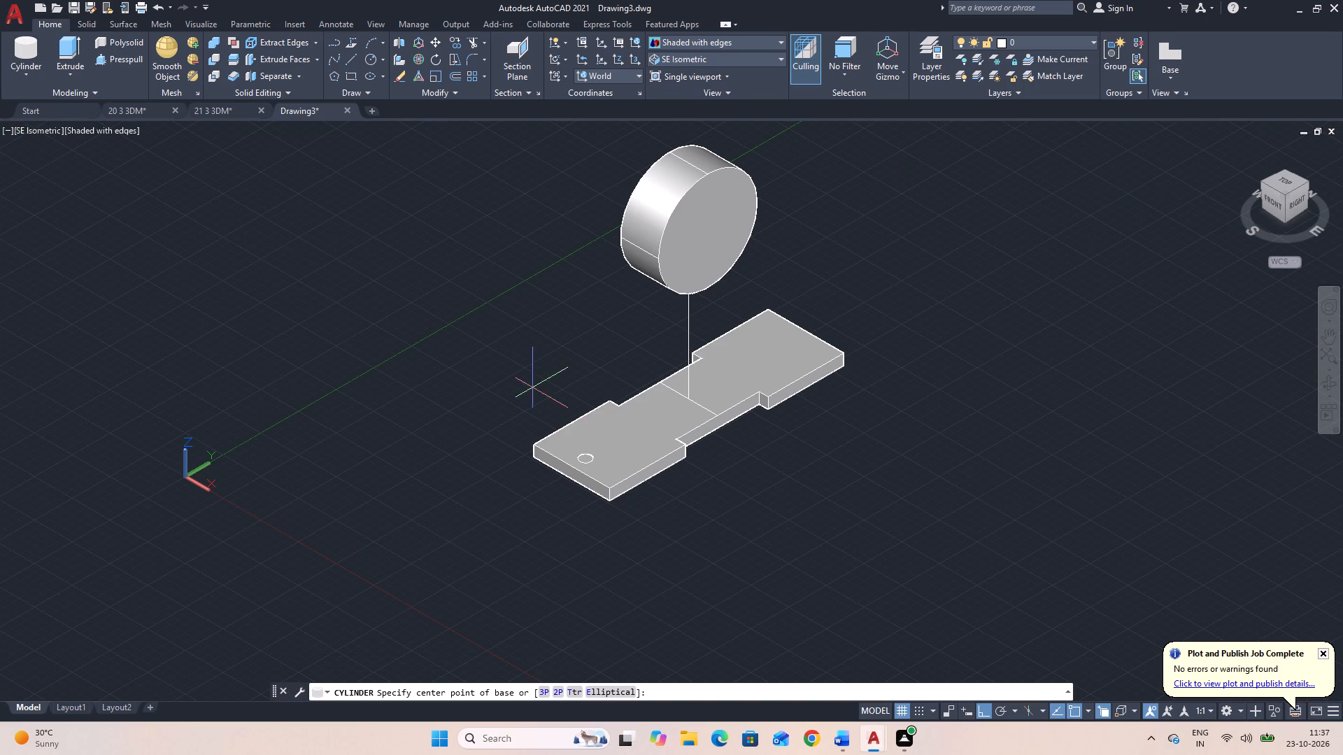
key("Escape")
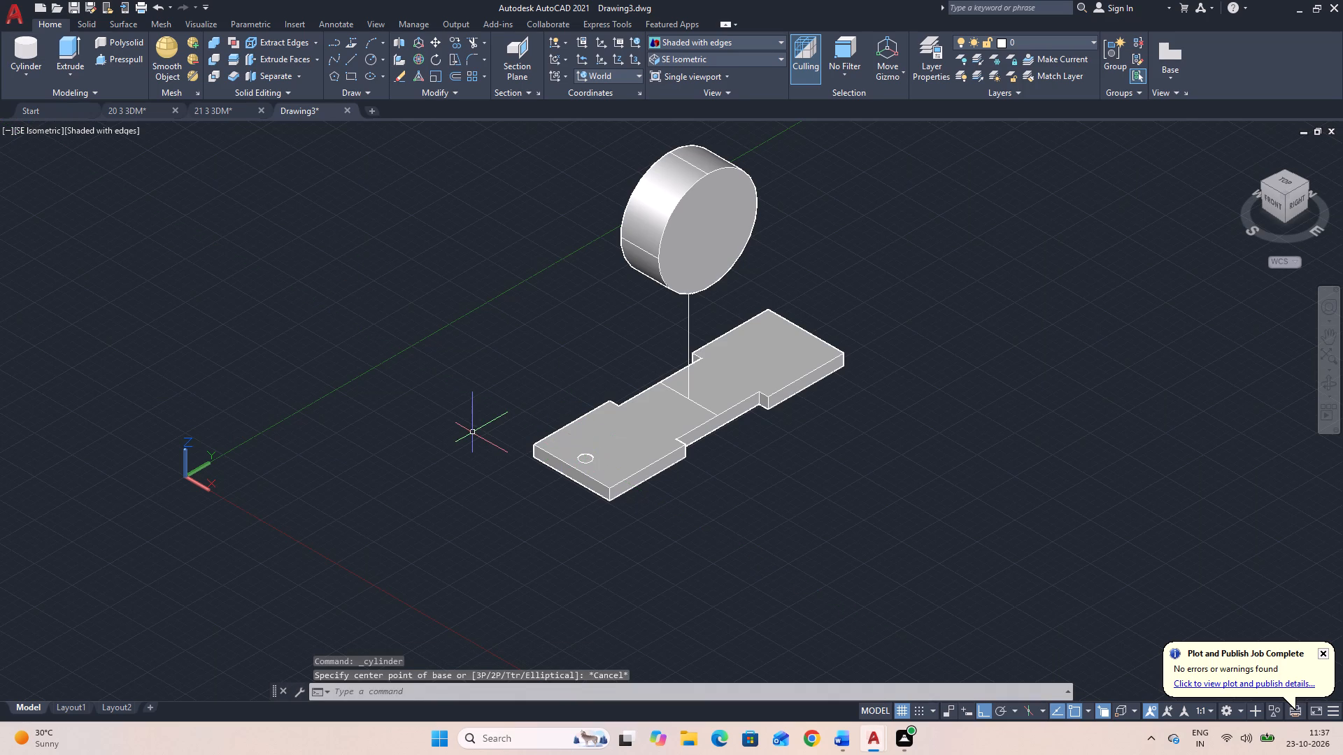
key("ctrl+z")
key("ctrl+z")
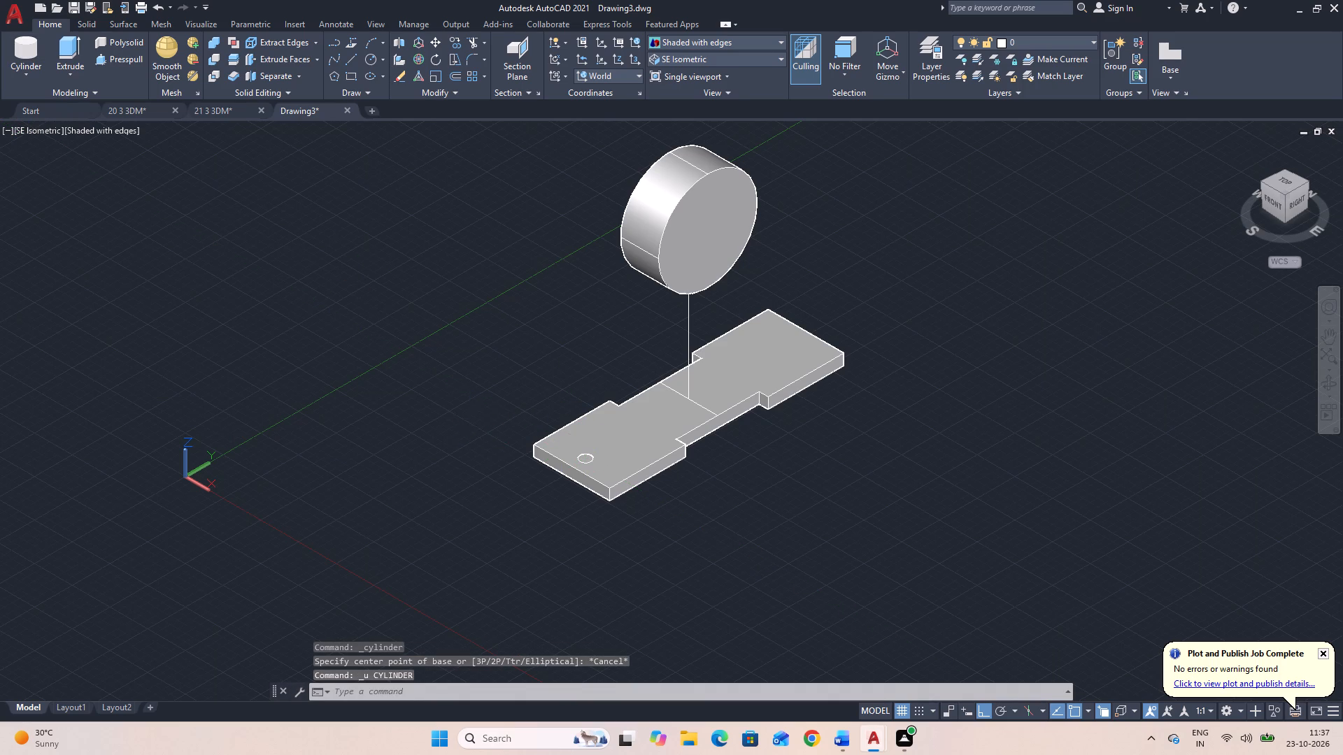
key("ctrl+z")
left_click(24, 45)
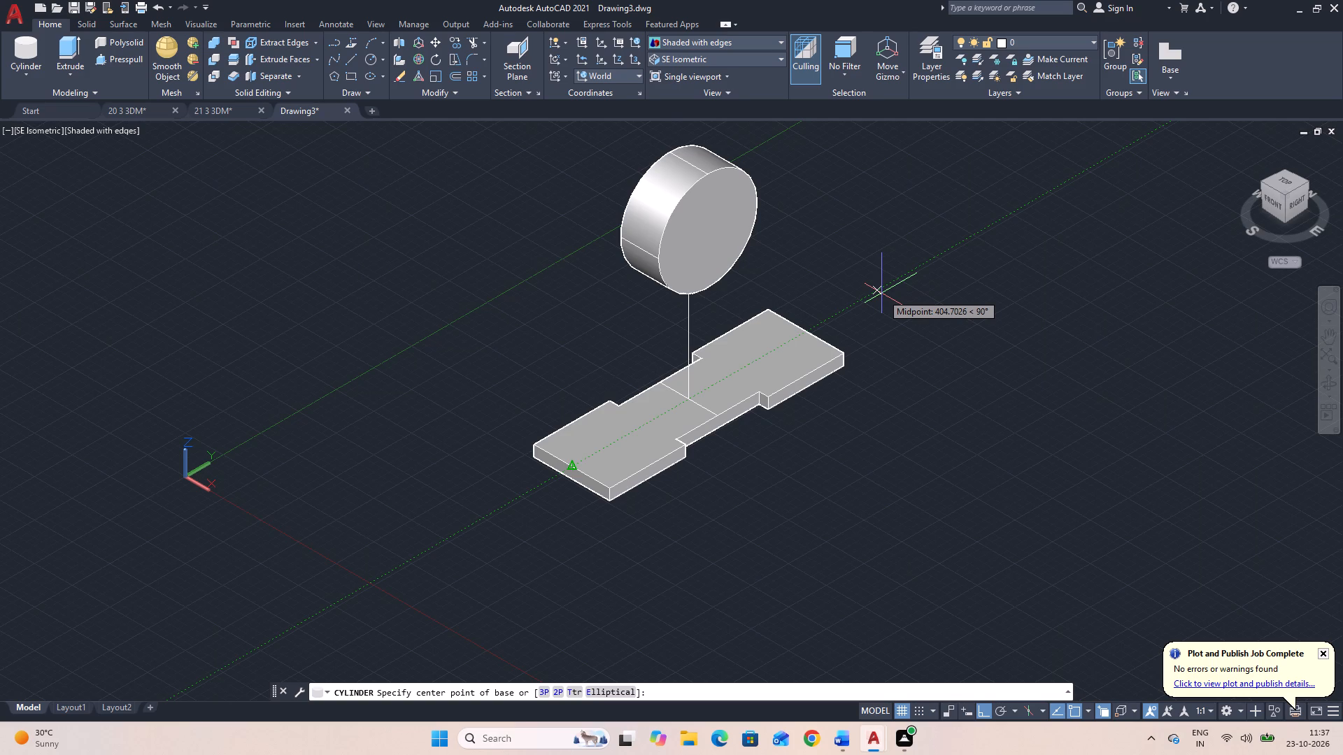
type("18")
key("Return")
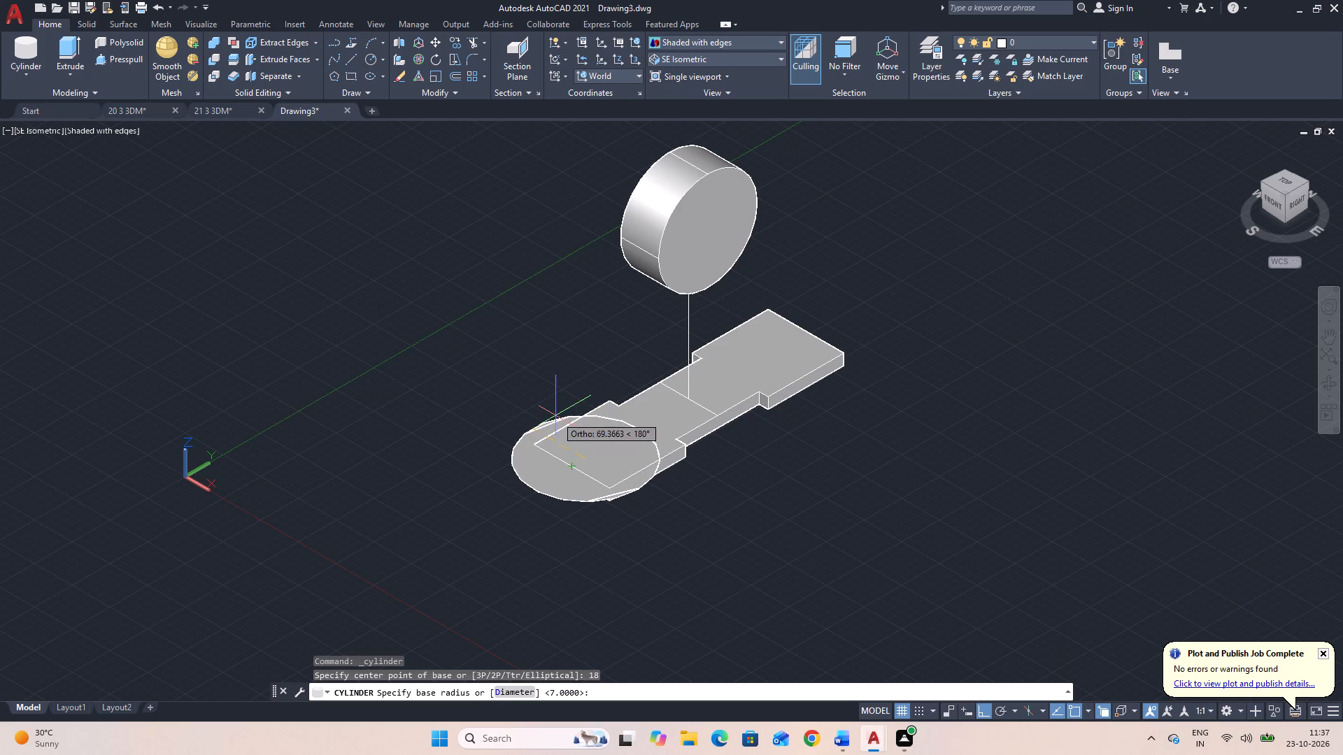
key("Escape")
Create a radius 18, height 12 cylinder on the plate, centred 18 inward from the midpoint of the front short top edge.
key("space")
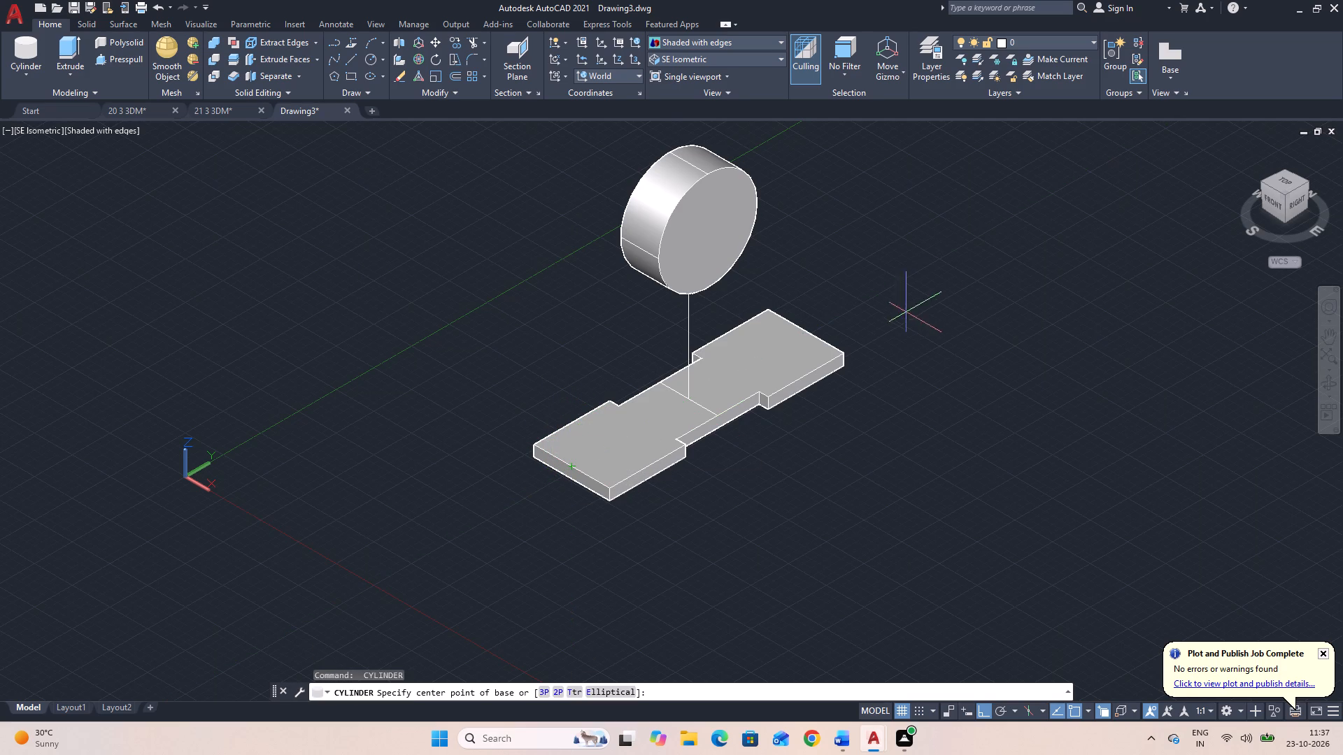
key("1")
key("8")
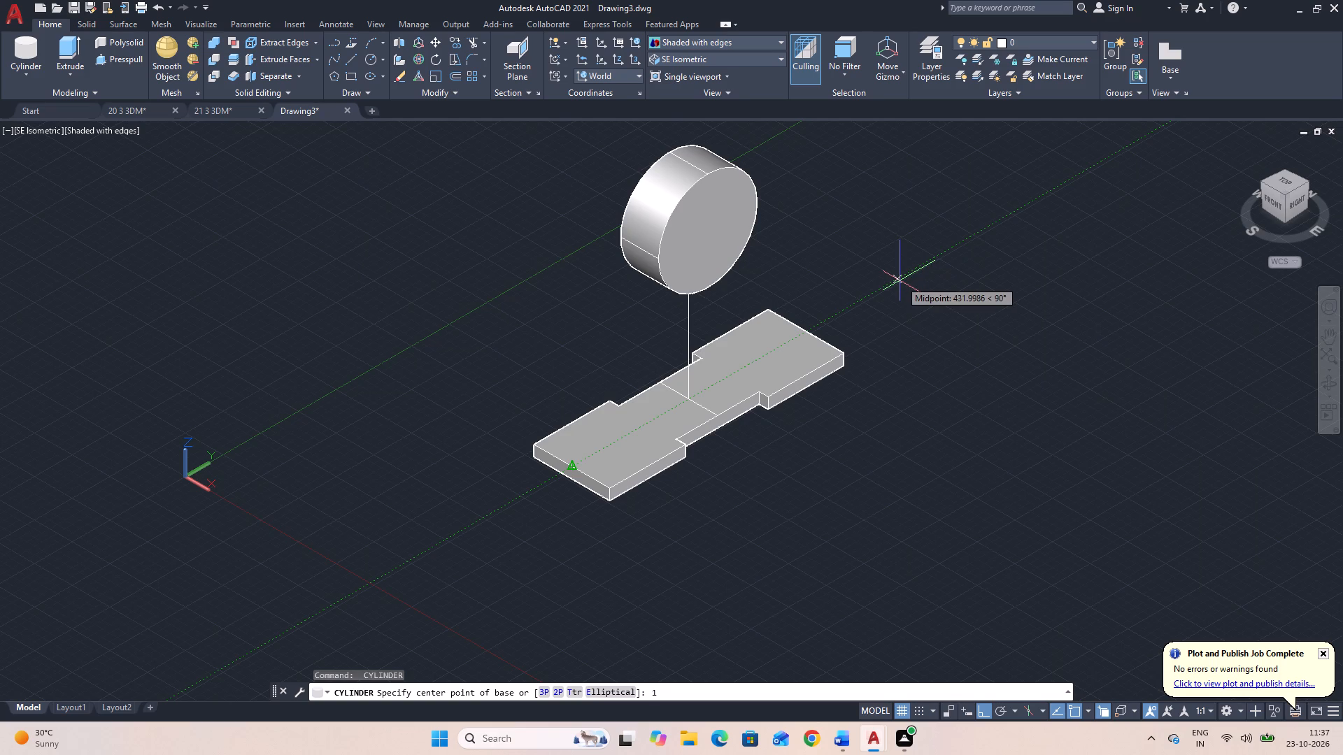
key("Return")
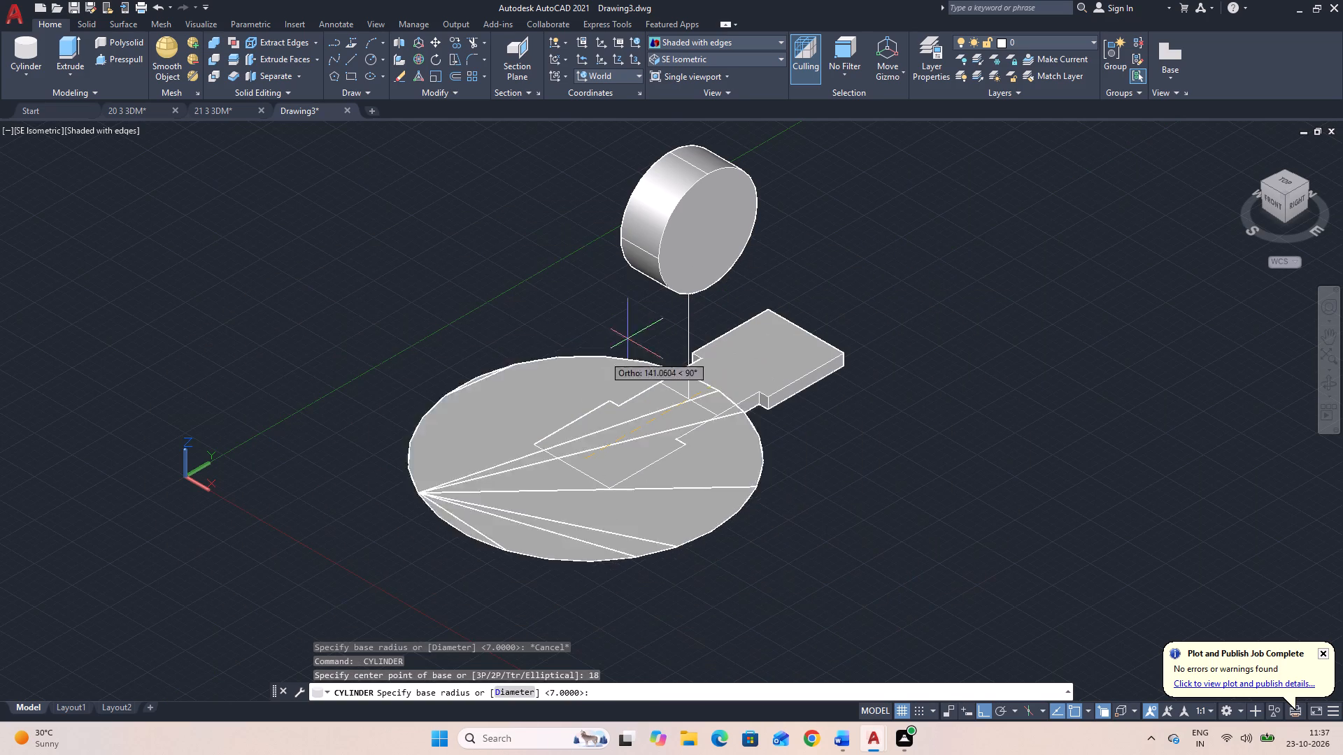
type("18")
key("Return")
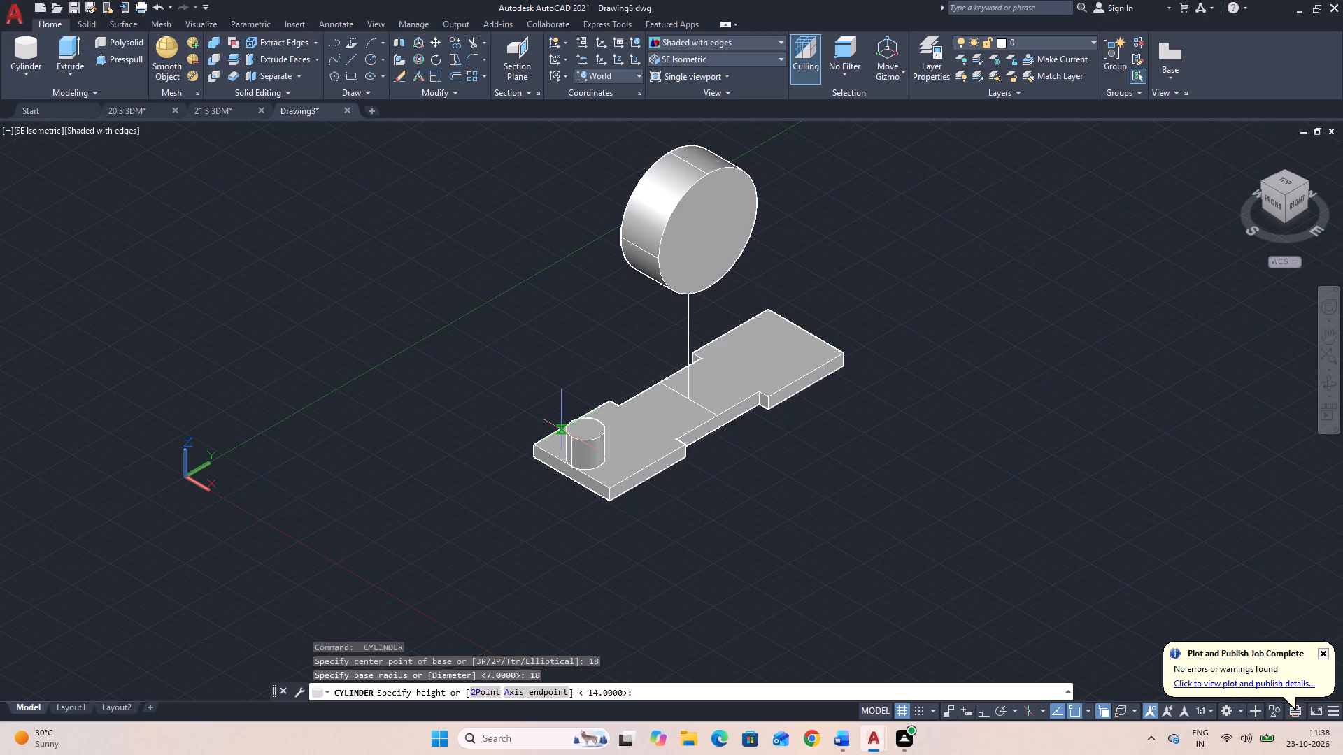
type("12")
key("Return")
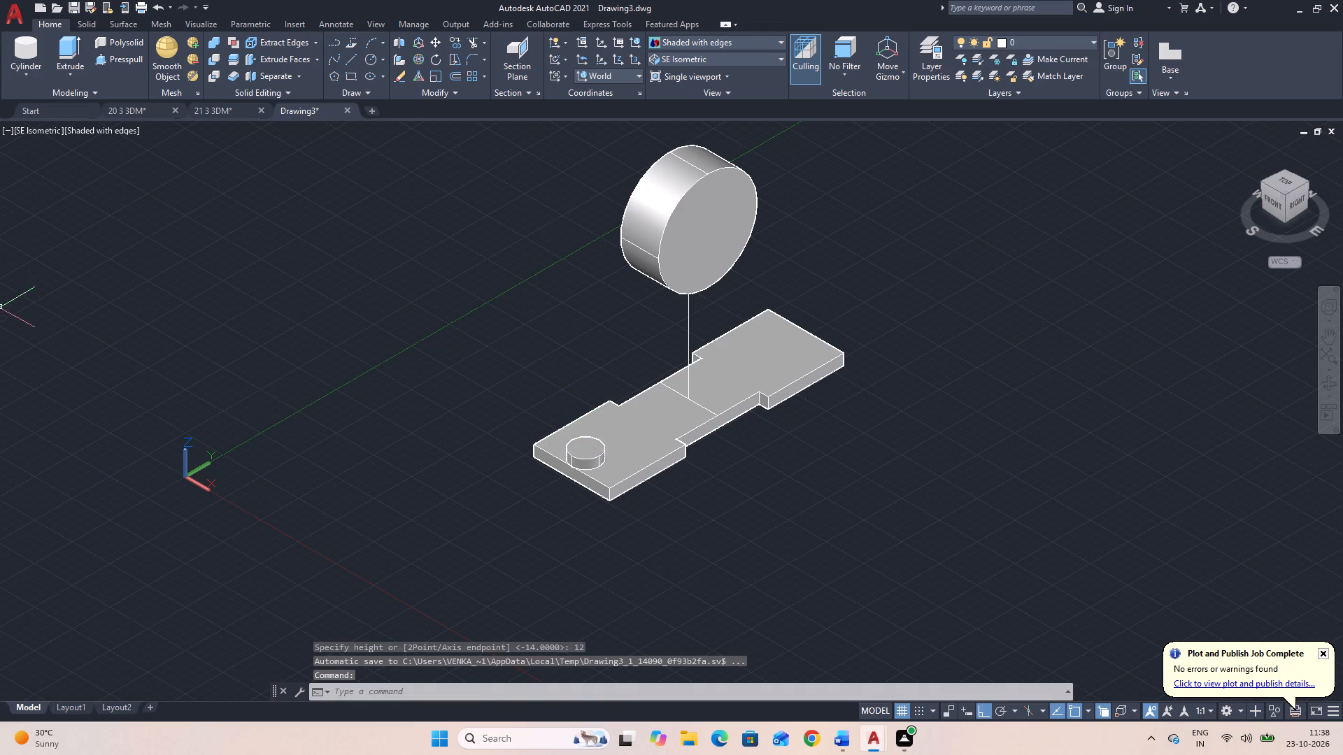
Create a radius 7 cylinder from the boss's top centre, running 26 down through the boss and plate.
left_click(30, 48)
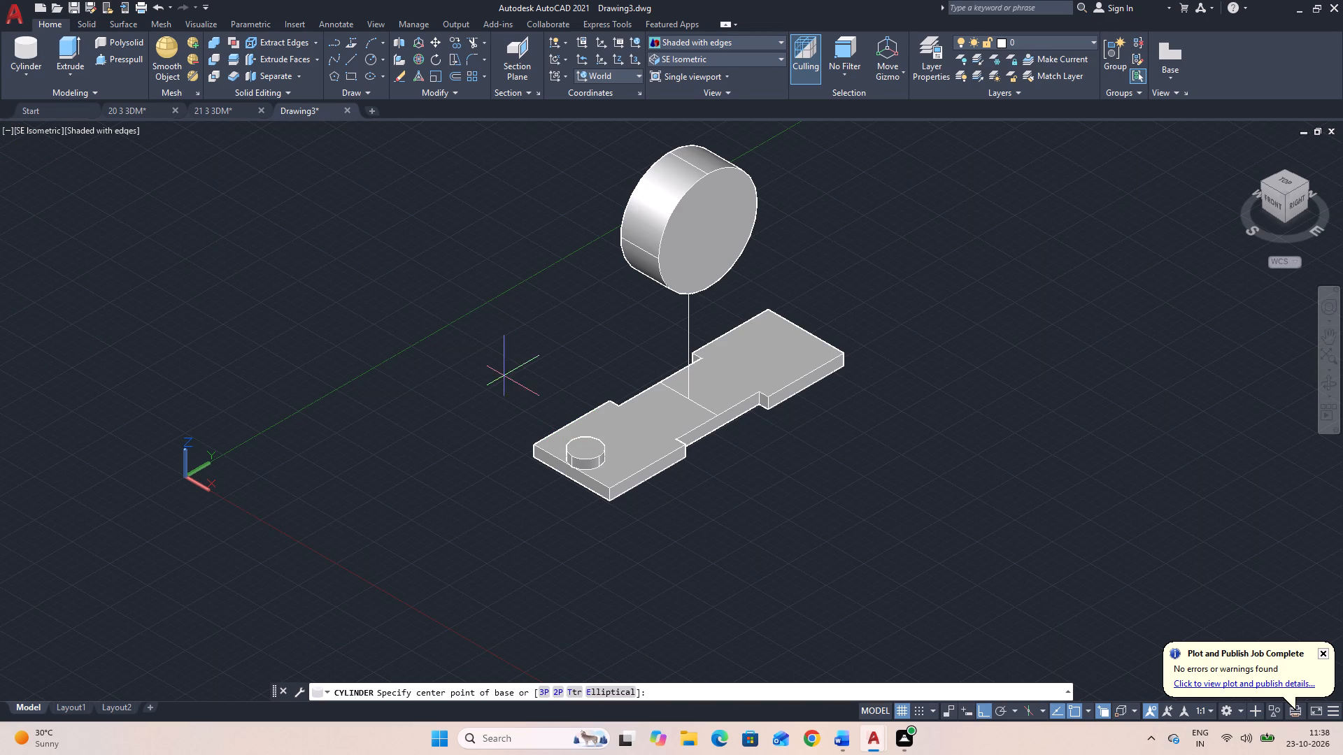
left_click(588, 452)
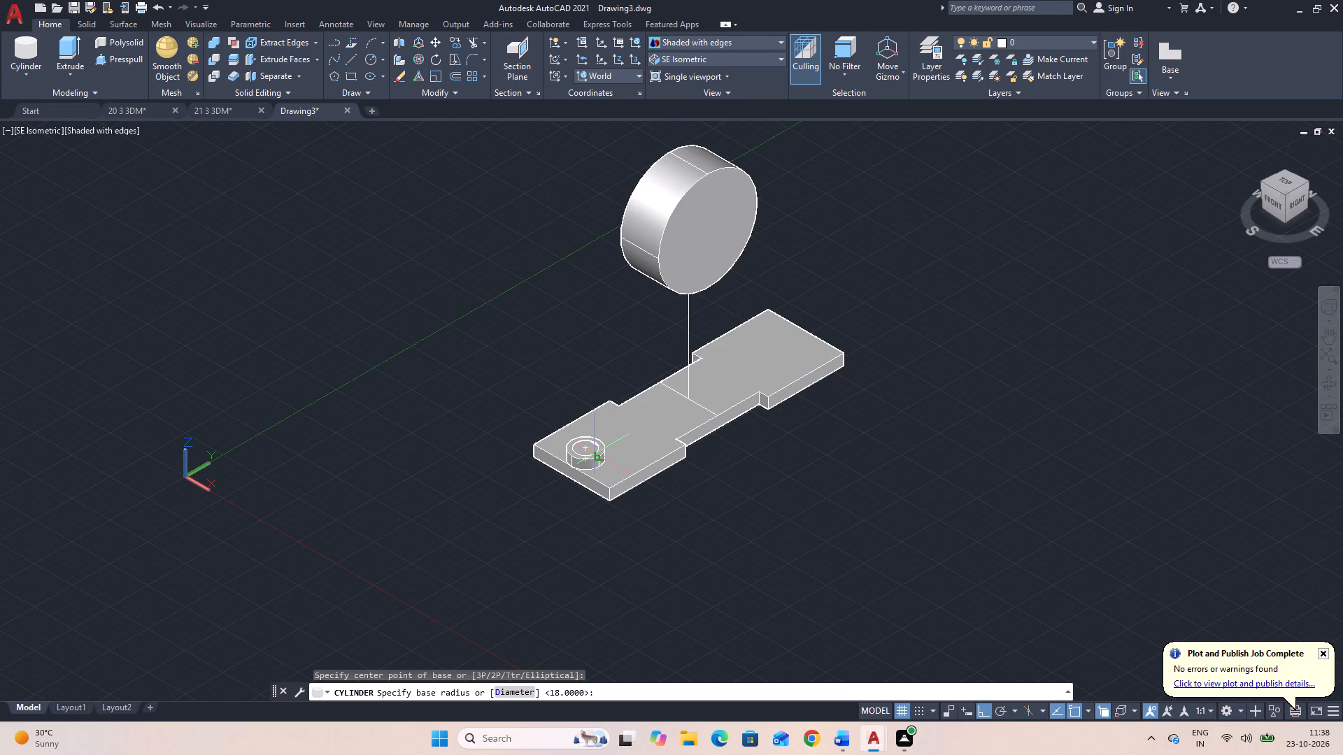
key("7")
key("Return")
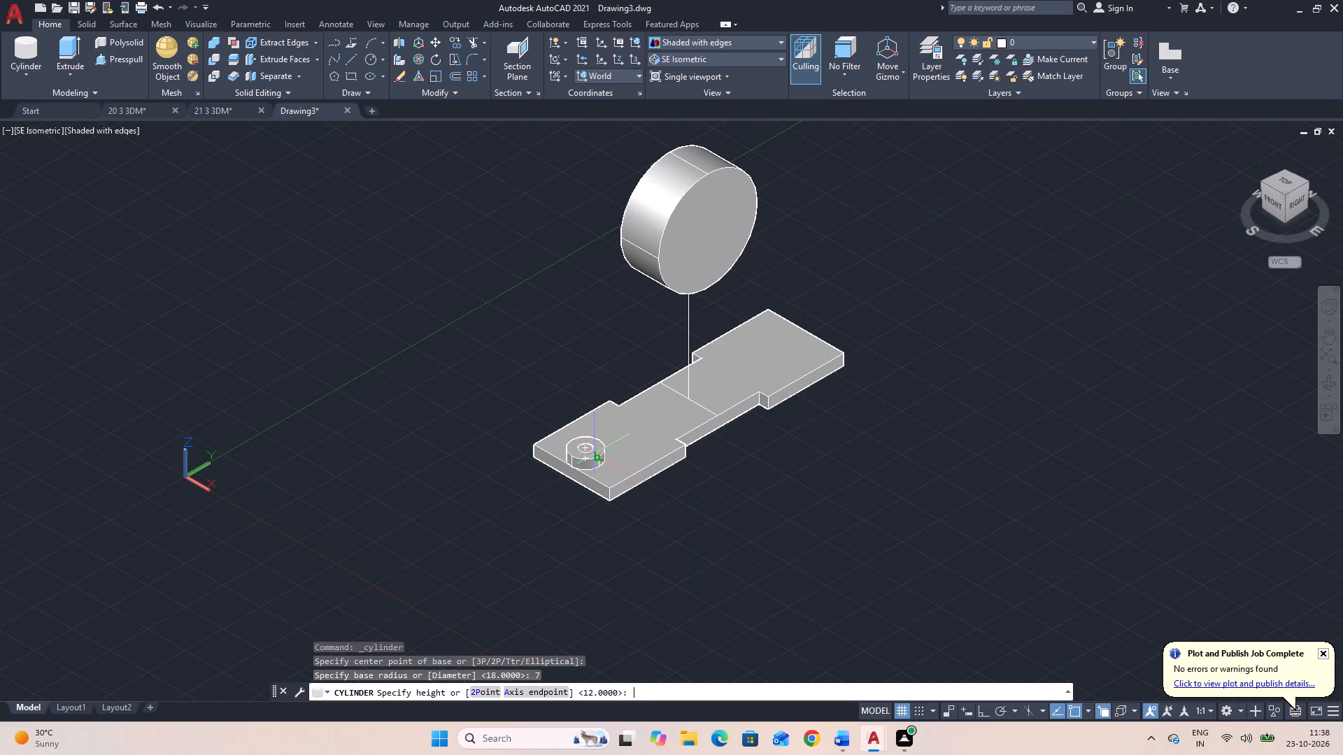
left_click(574, 483)
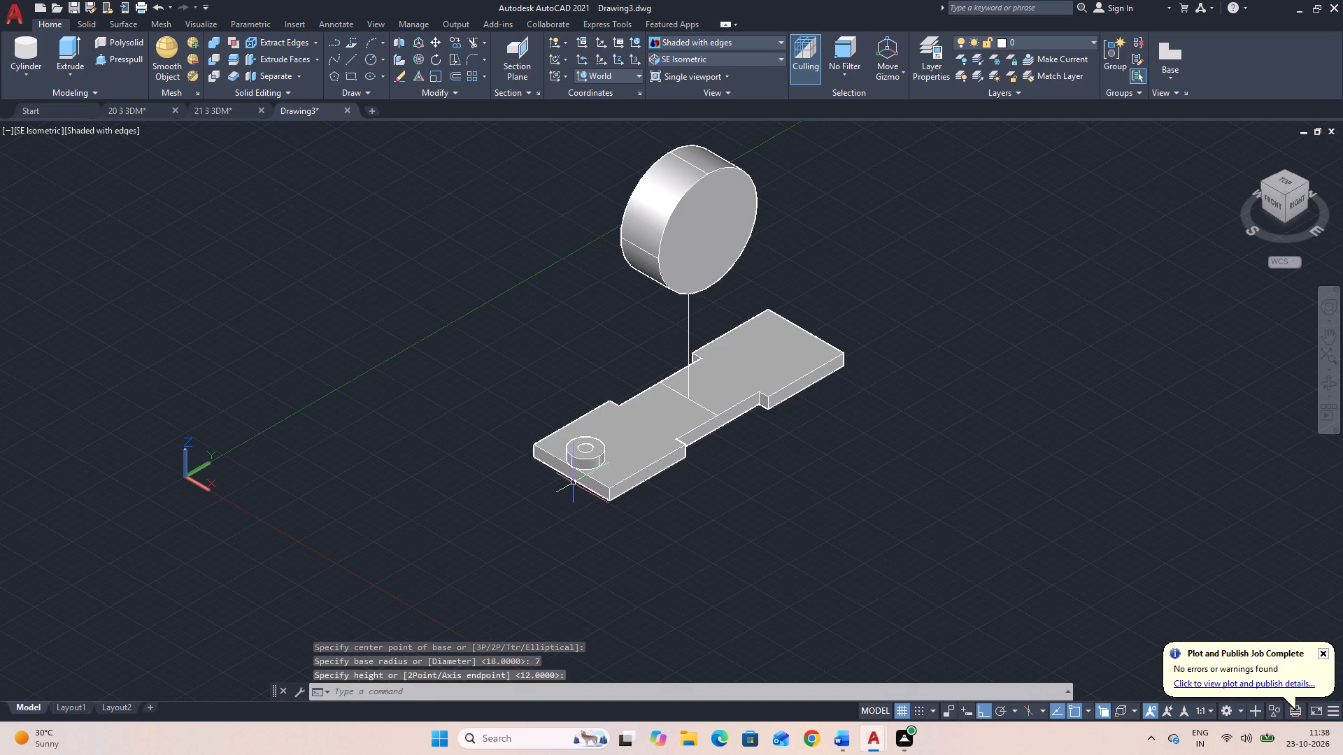
Subtract the radius 7 cylinder from the plate, the large cylinder and the radius 18 boss together.
type("SU")
key("space")
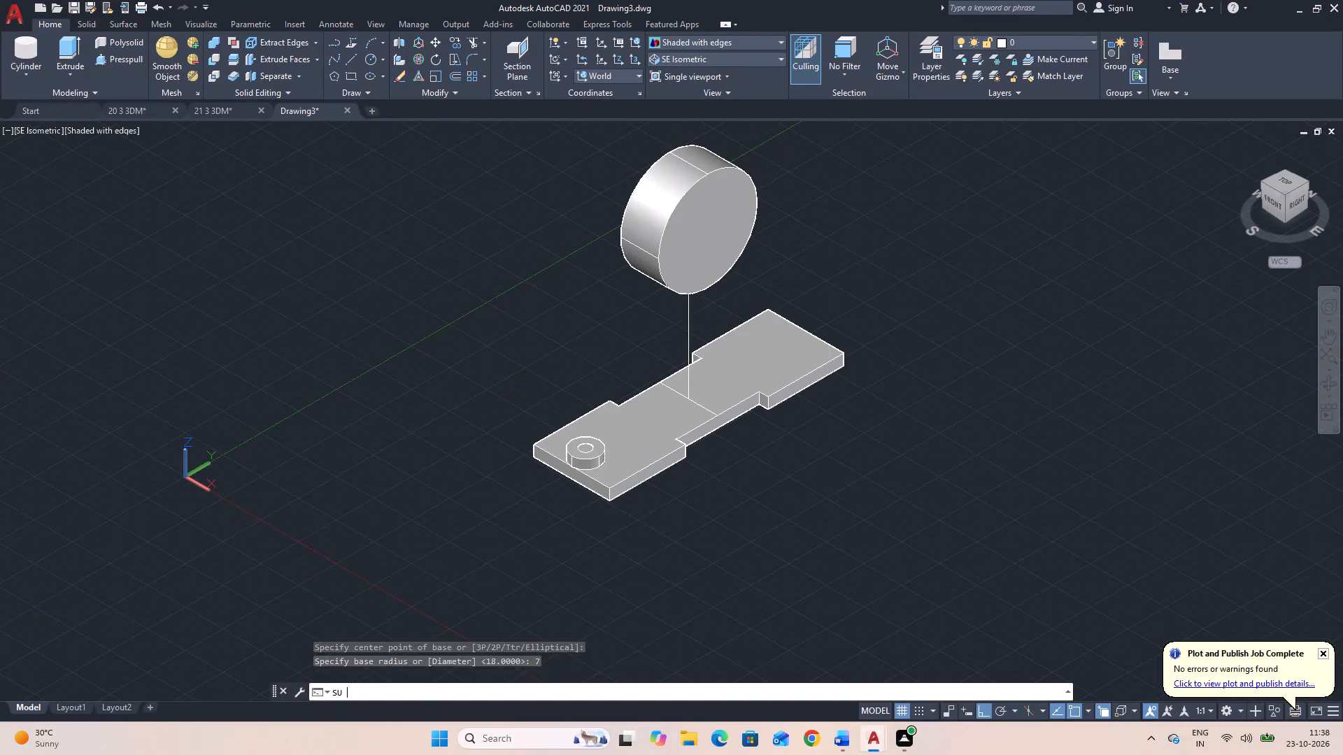
left_click(604, 423)
left_click(689, 250)
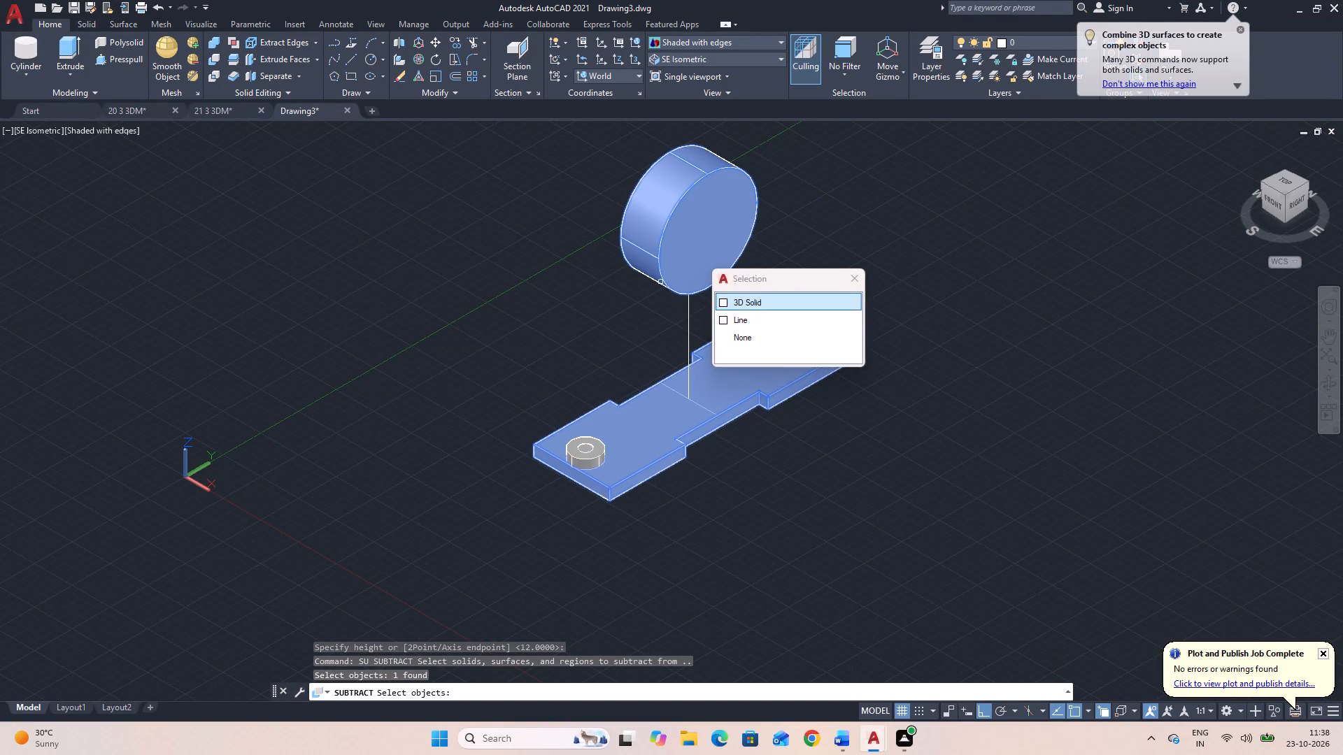
left_click(581, 438)
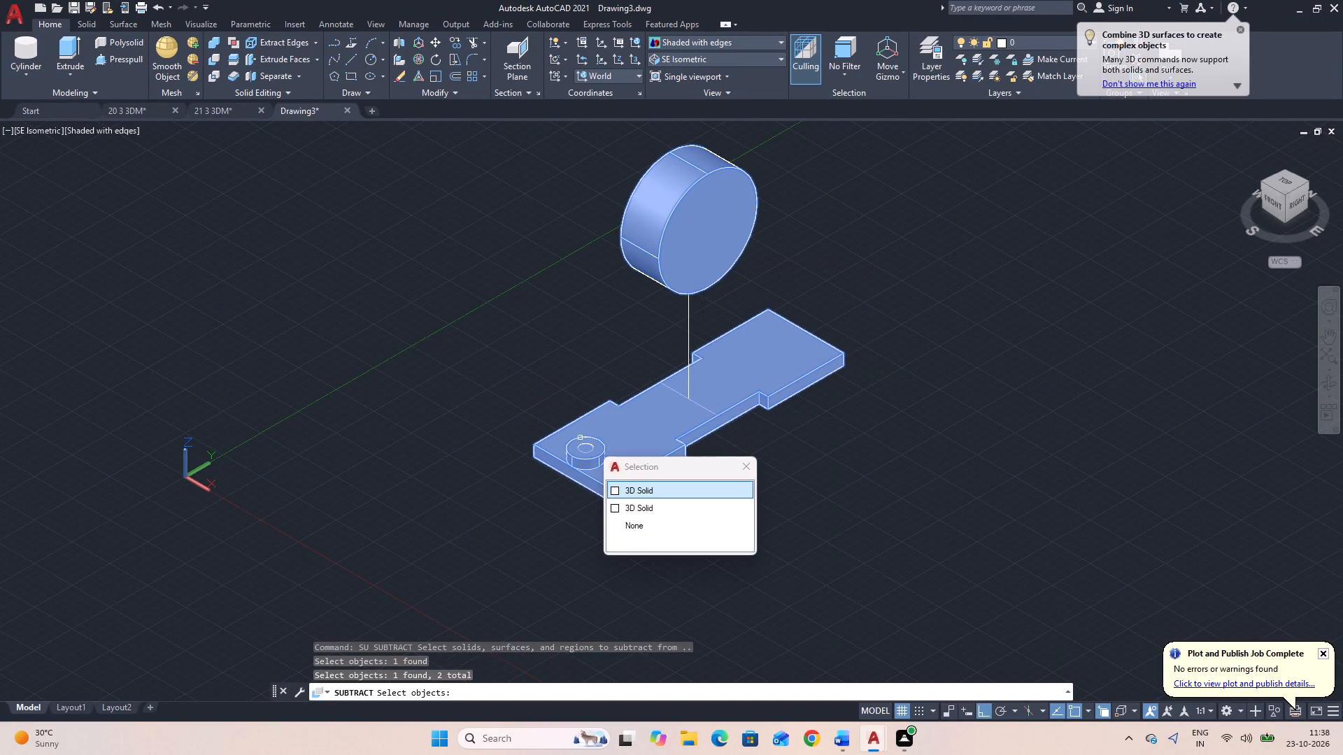
key("space")
key("space")
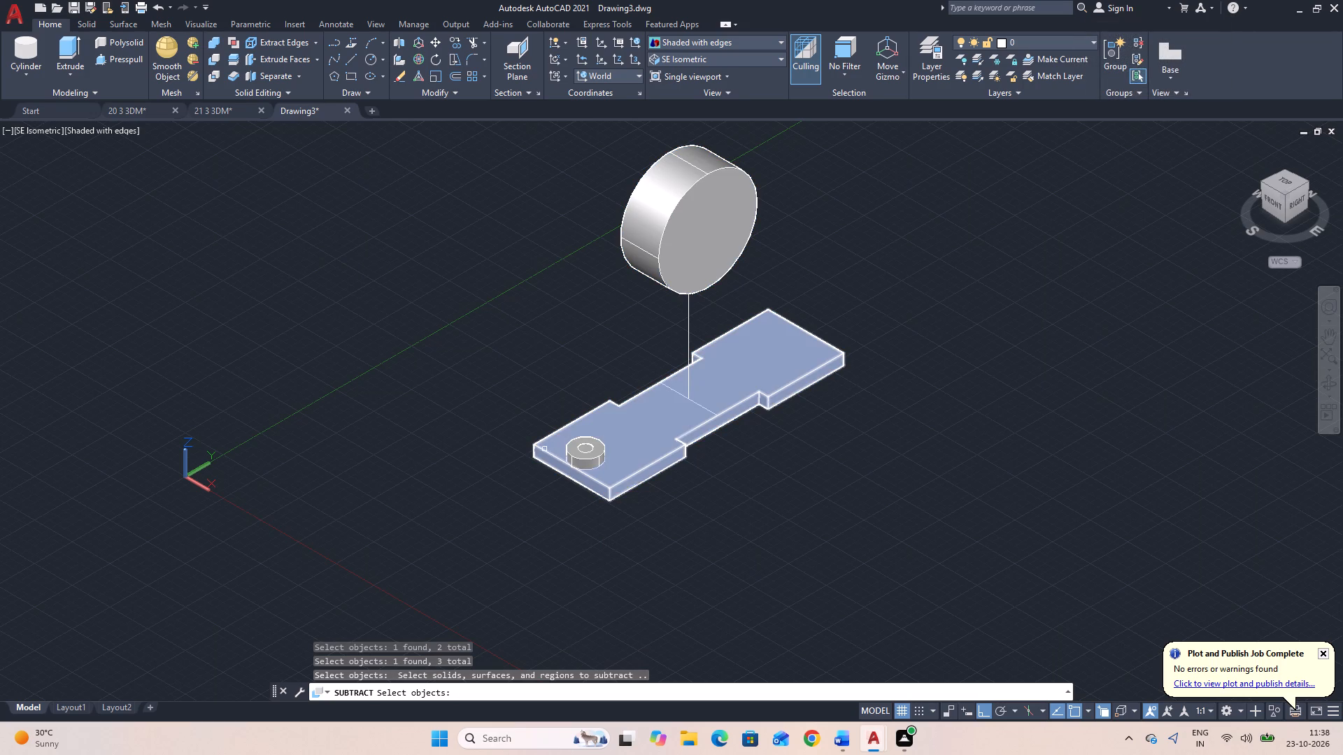
scroll(590, 446, "up", 3)
left_click(579, 452)
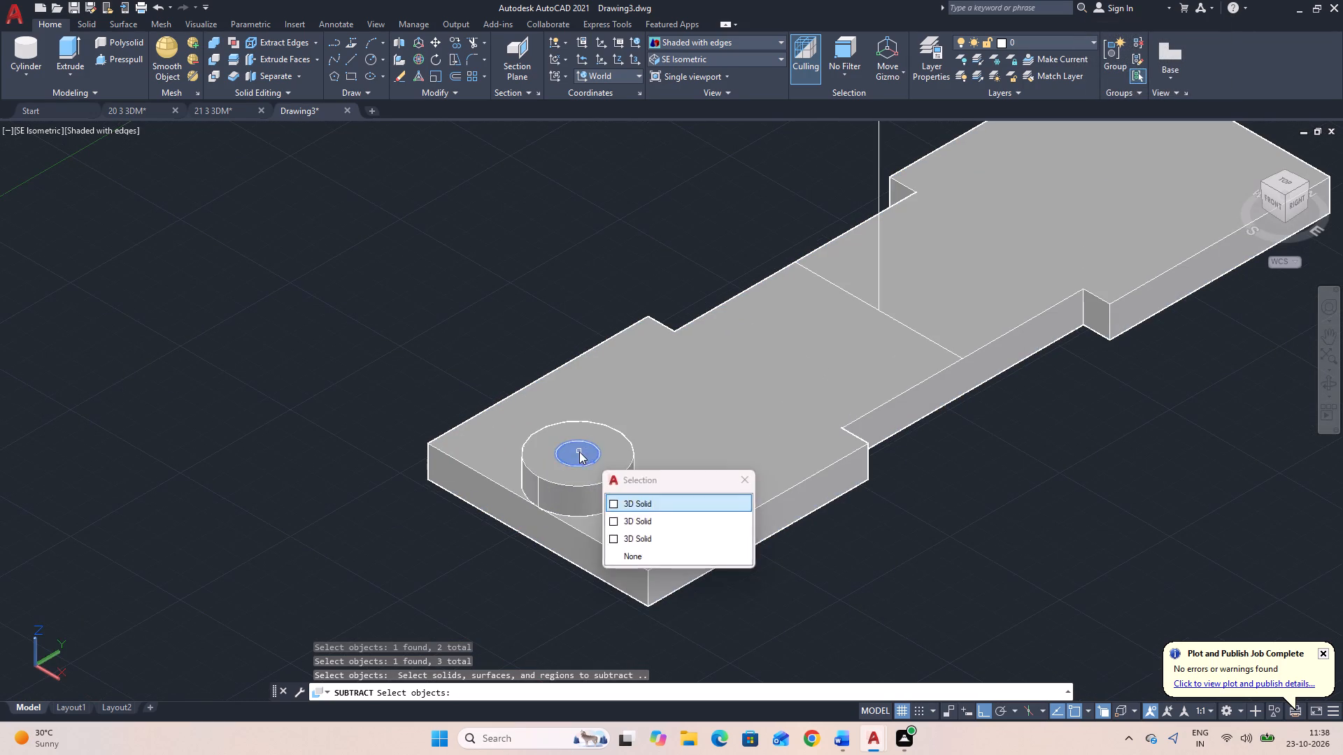
scroll(578, 452, "down", 4)
key("space")
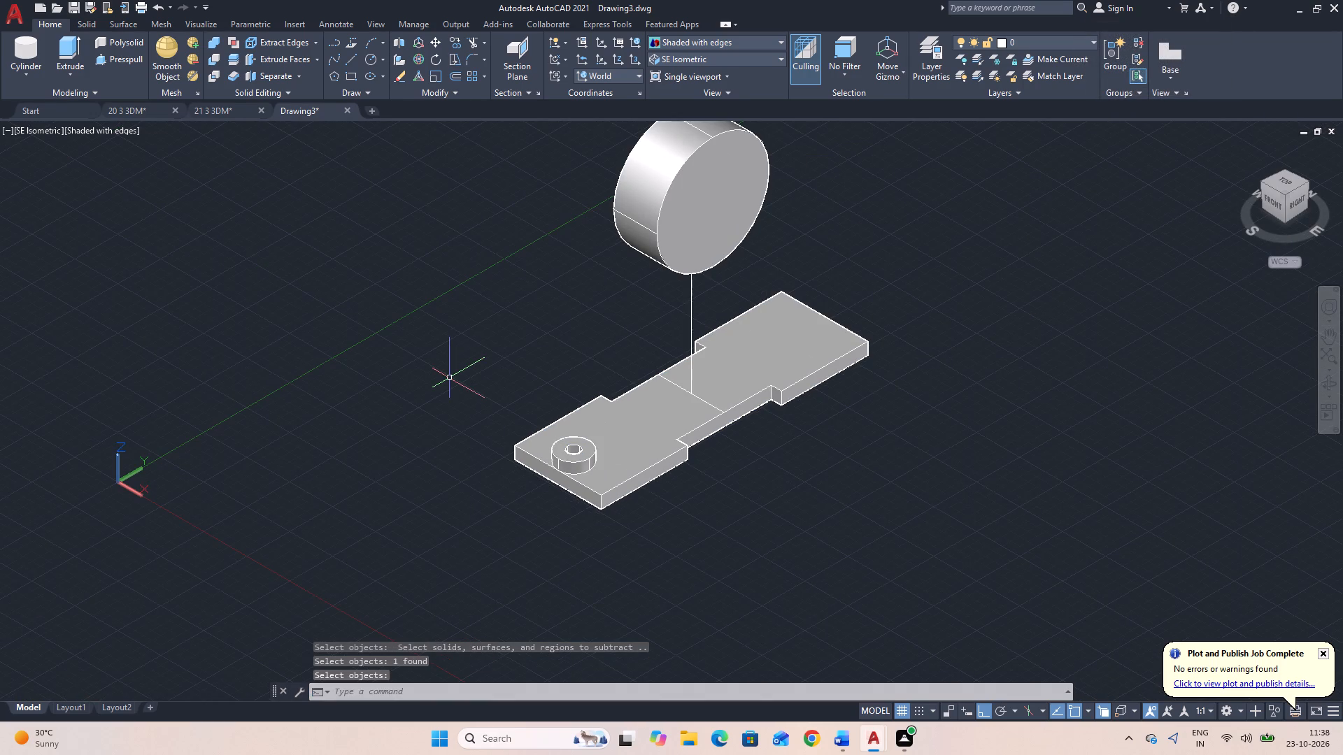
Create a box on the boss's inward half, spanning its two side quadrants, as wide as its inner quadrant and down to the plate's top.
left_click(26, 73)
left_click(31, 96)
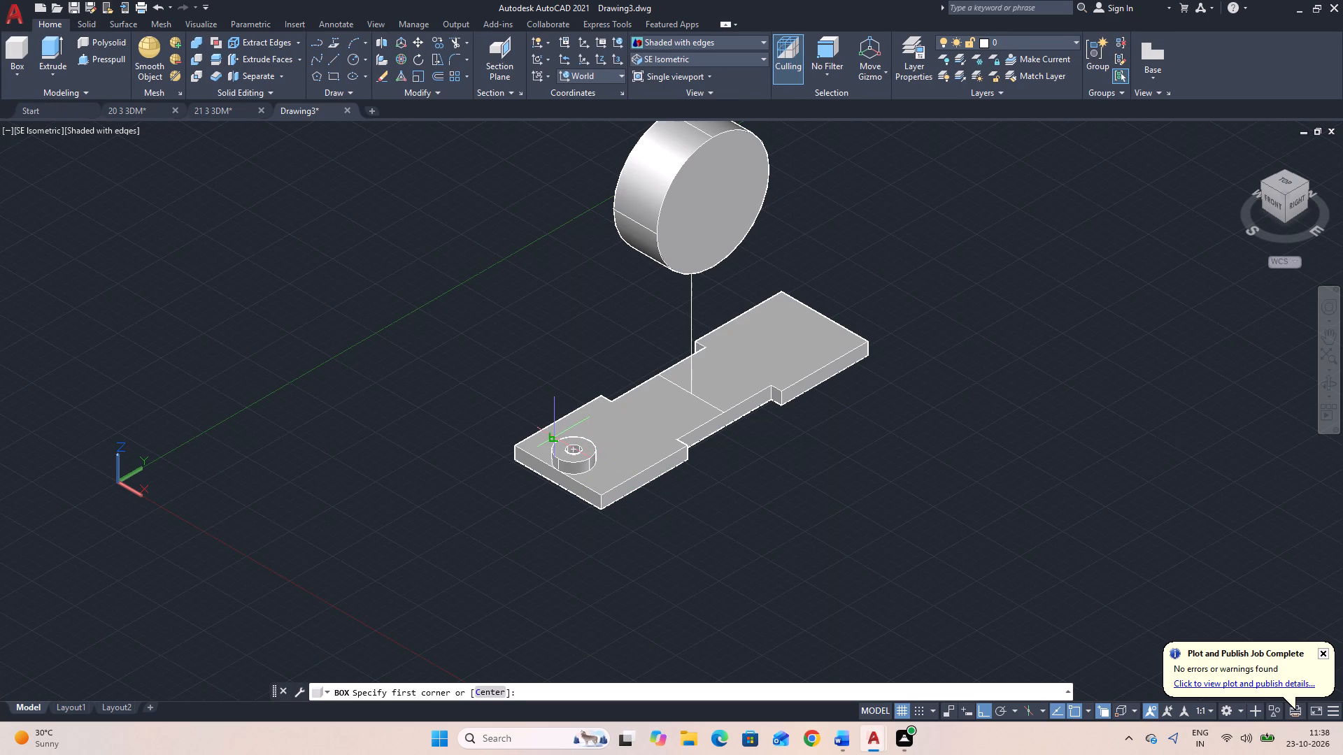
scroll(562, 441, "up", 3)
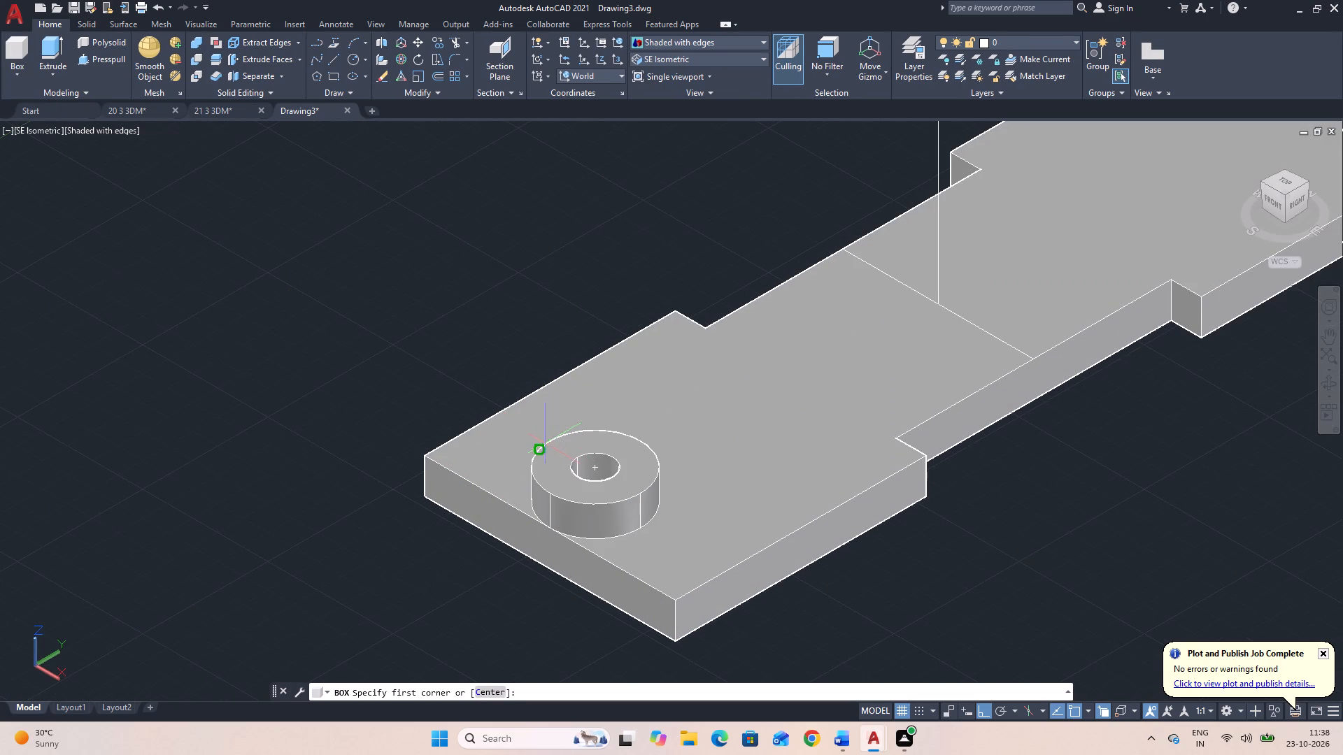
right_click(549, 440, "shift")
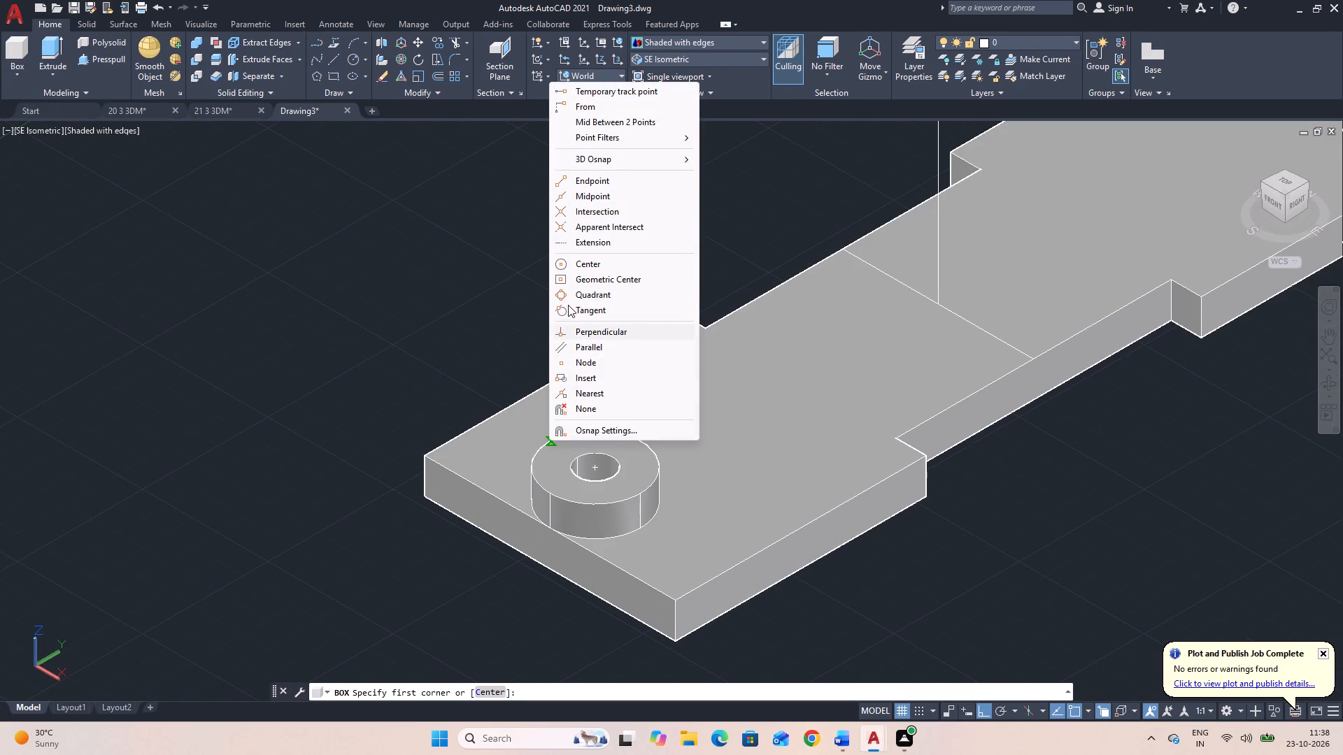
left_click(571, 293)
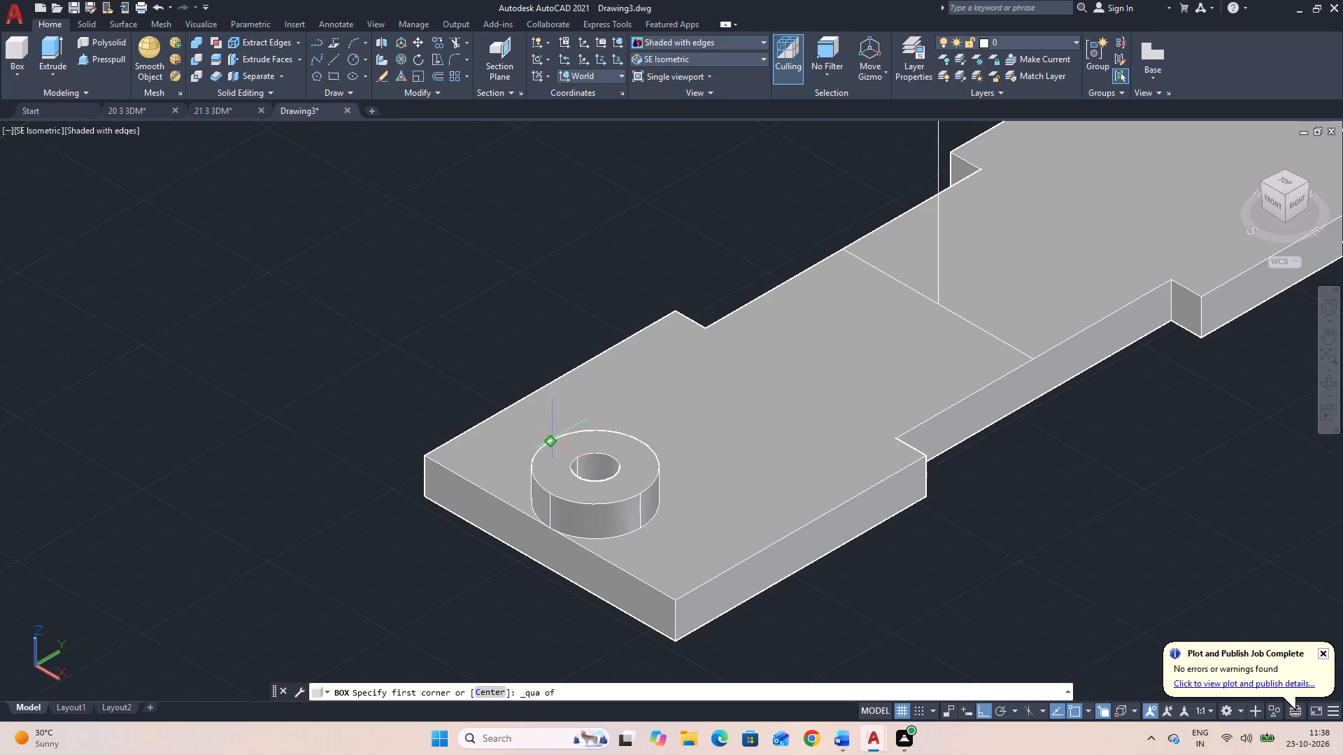
left_click(553, 439)
type("L")
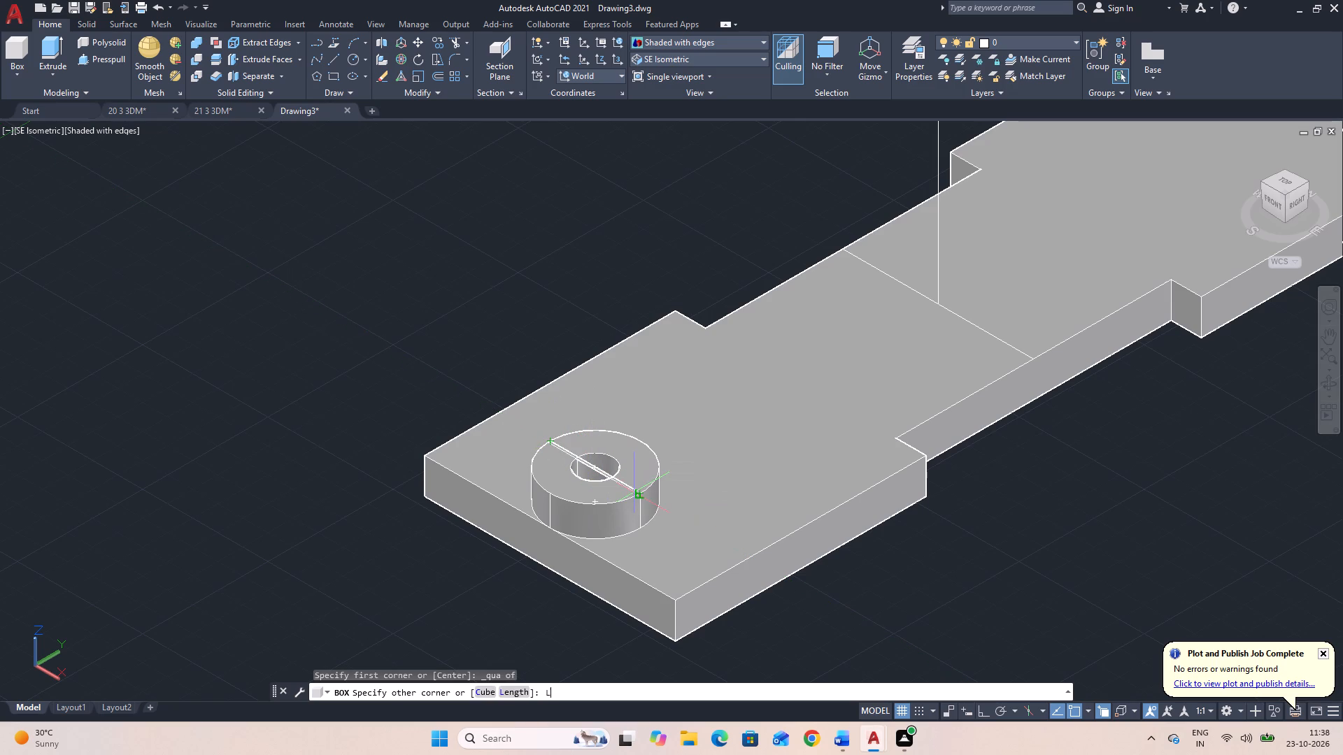
key("space")
left_click(637, 497)
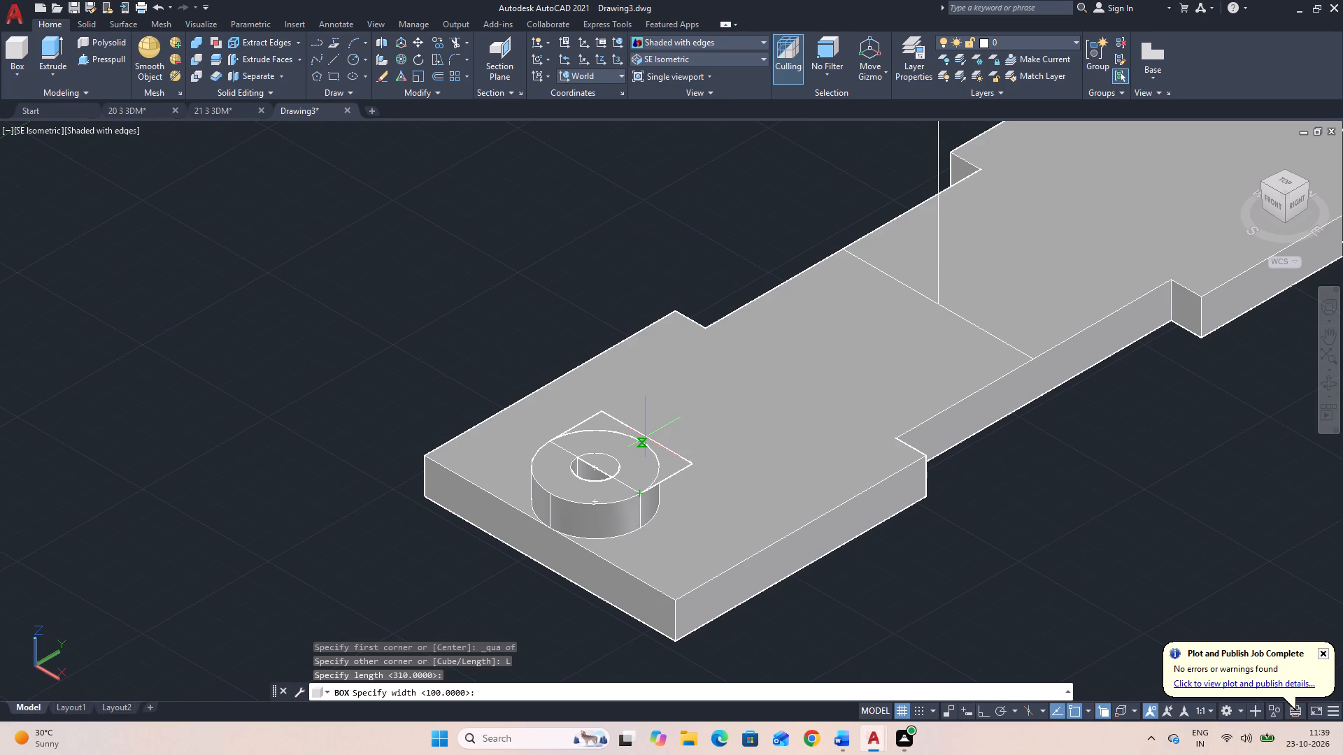
right_click(644, 438, "shift")
left_click(673, 289)
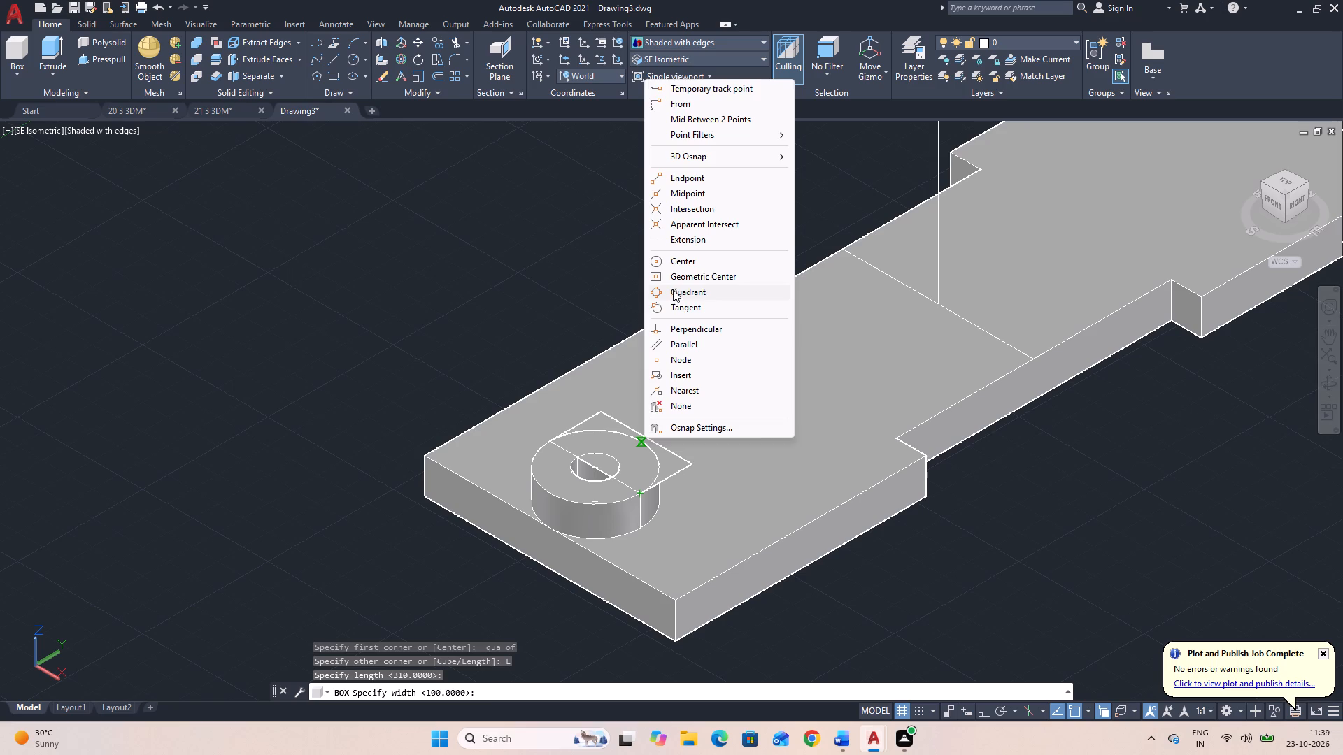
left_click(641, 440)
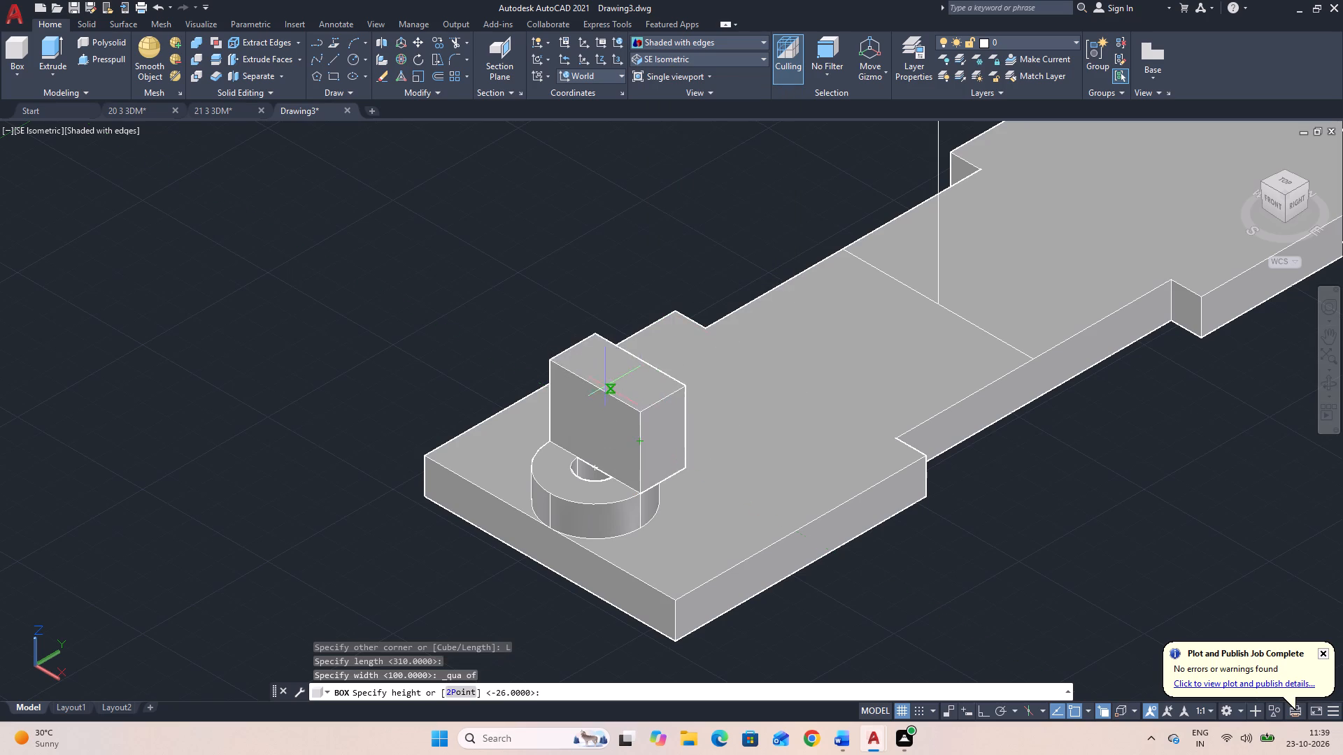
left_click(643, 526)
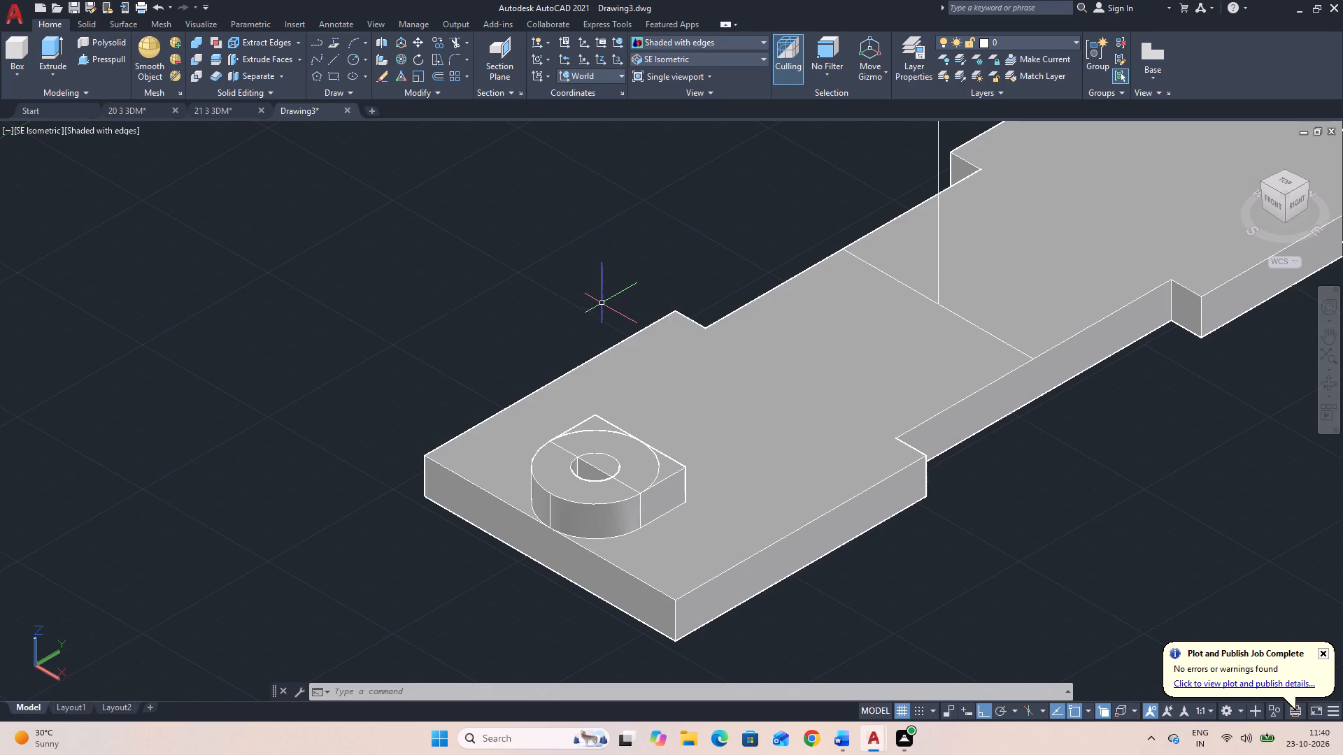
Press-pull the boss's hole area downwards to cut the hole through the new box.
scroll(590, 311, "down", 1)
middle_click_drag(590, 287, 575, 328)
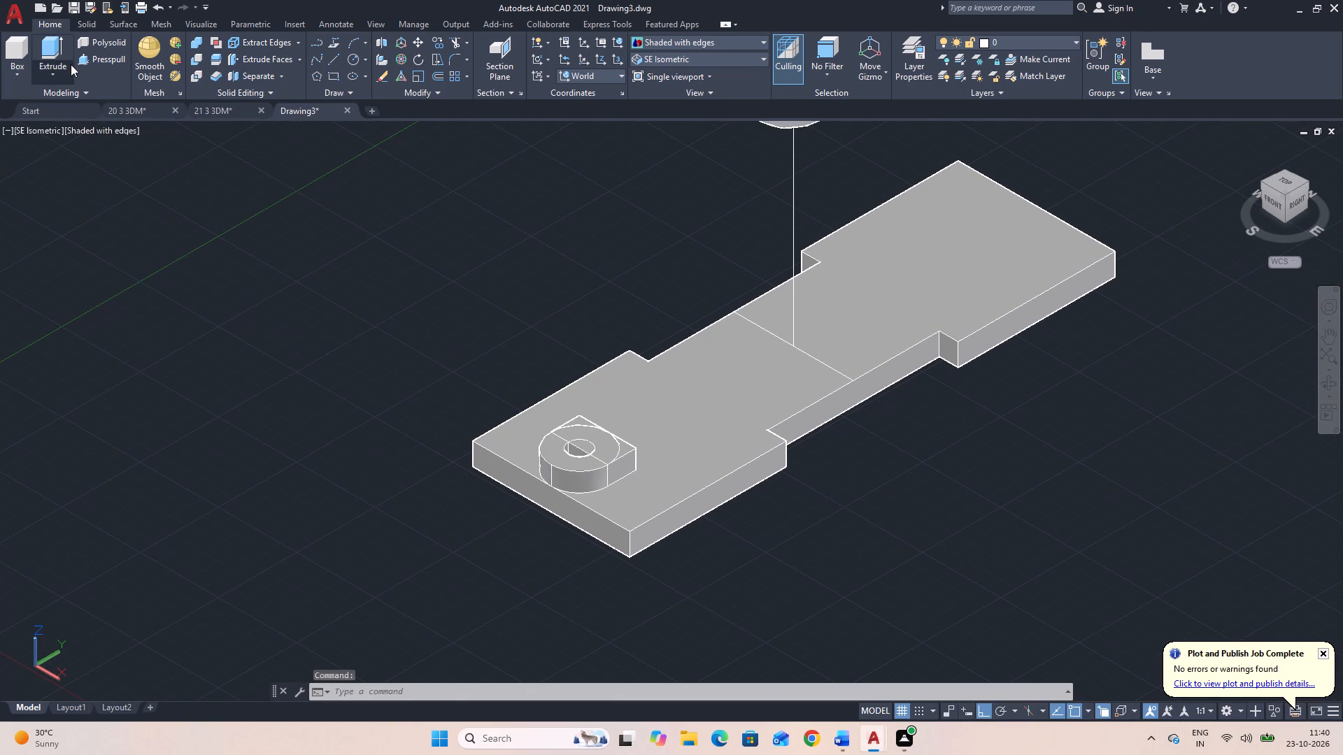
left_click(95, 50)
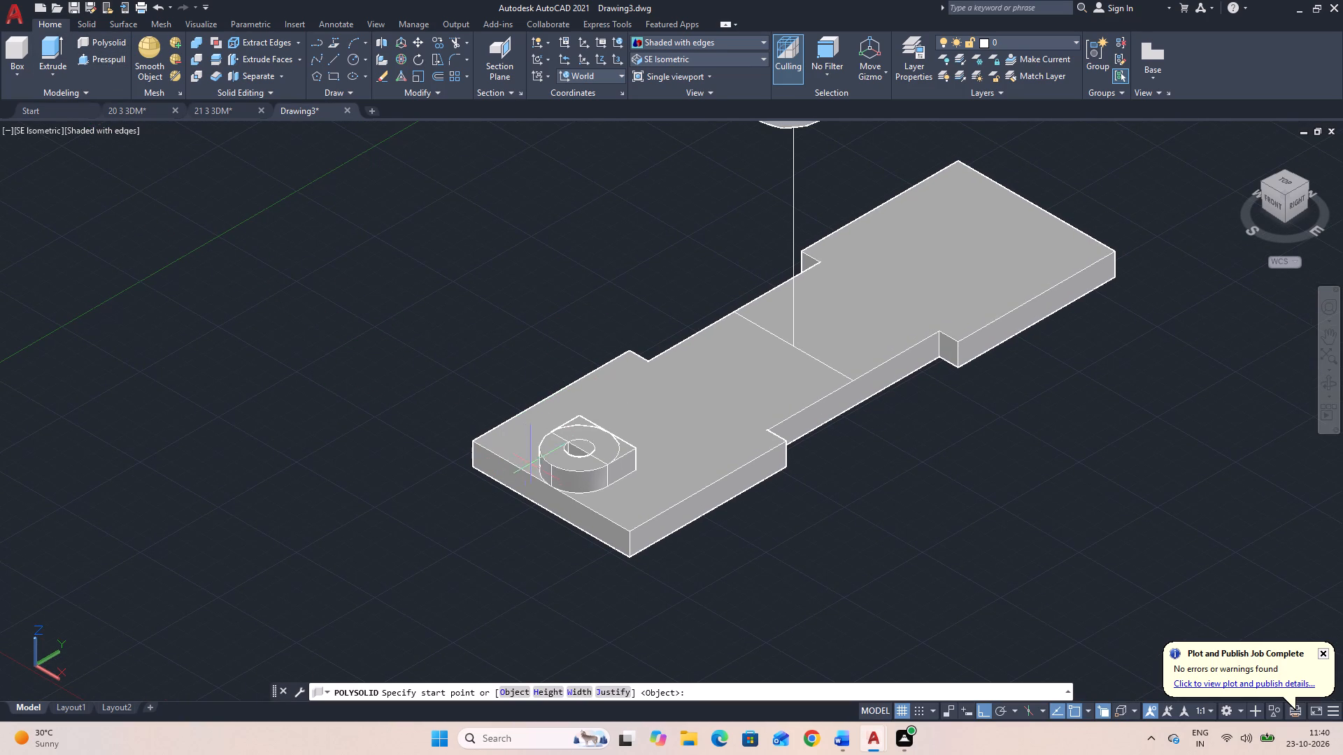
left_click(106, 58)
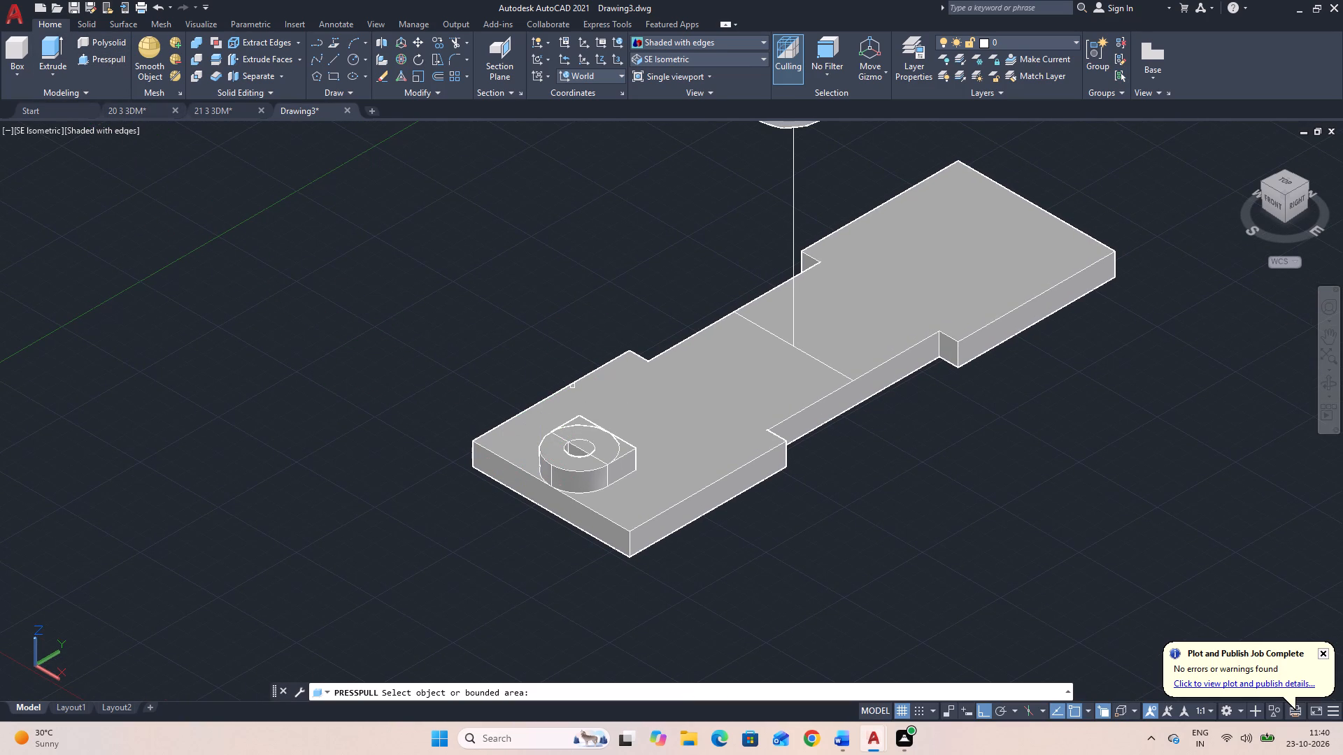
left_click(590, 446)
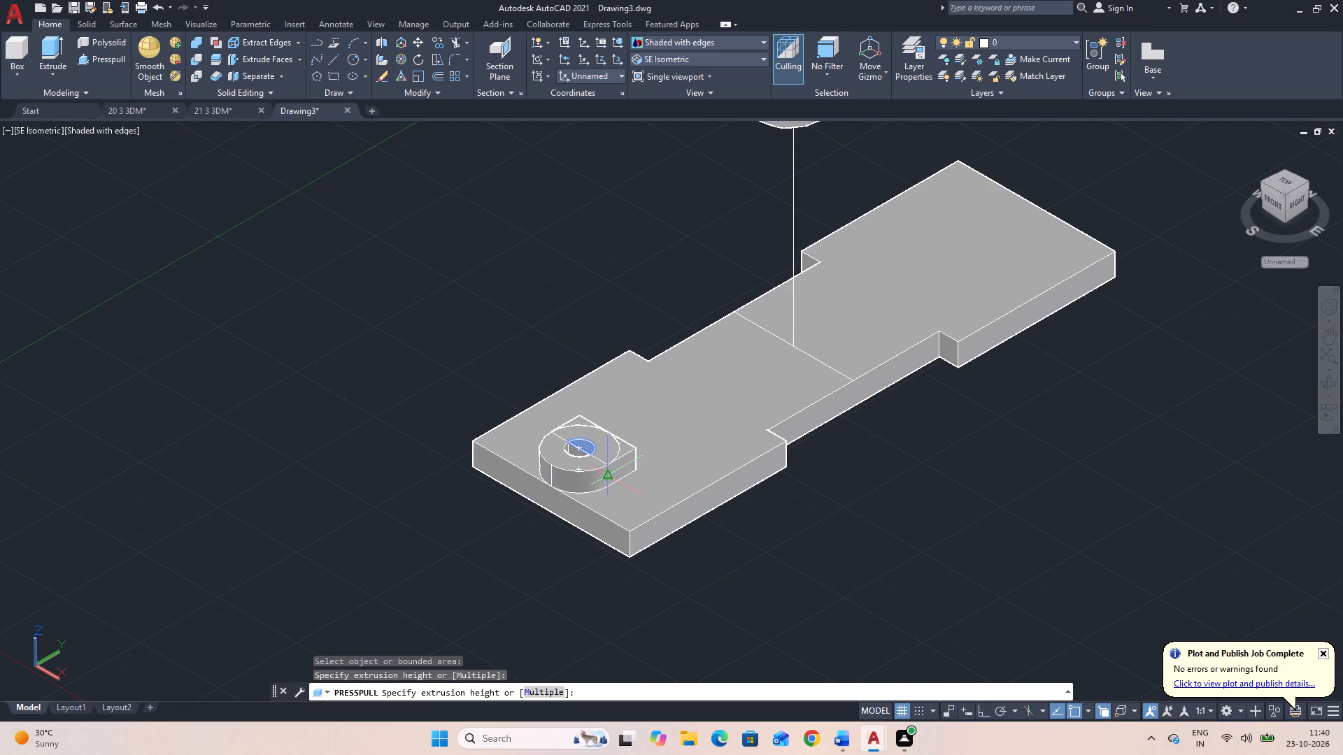
left_click(610, 487)
key("Escape")
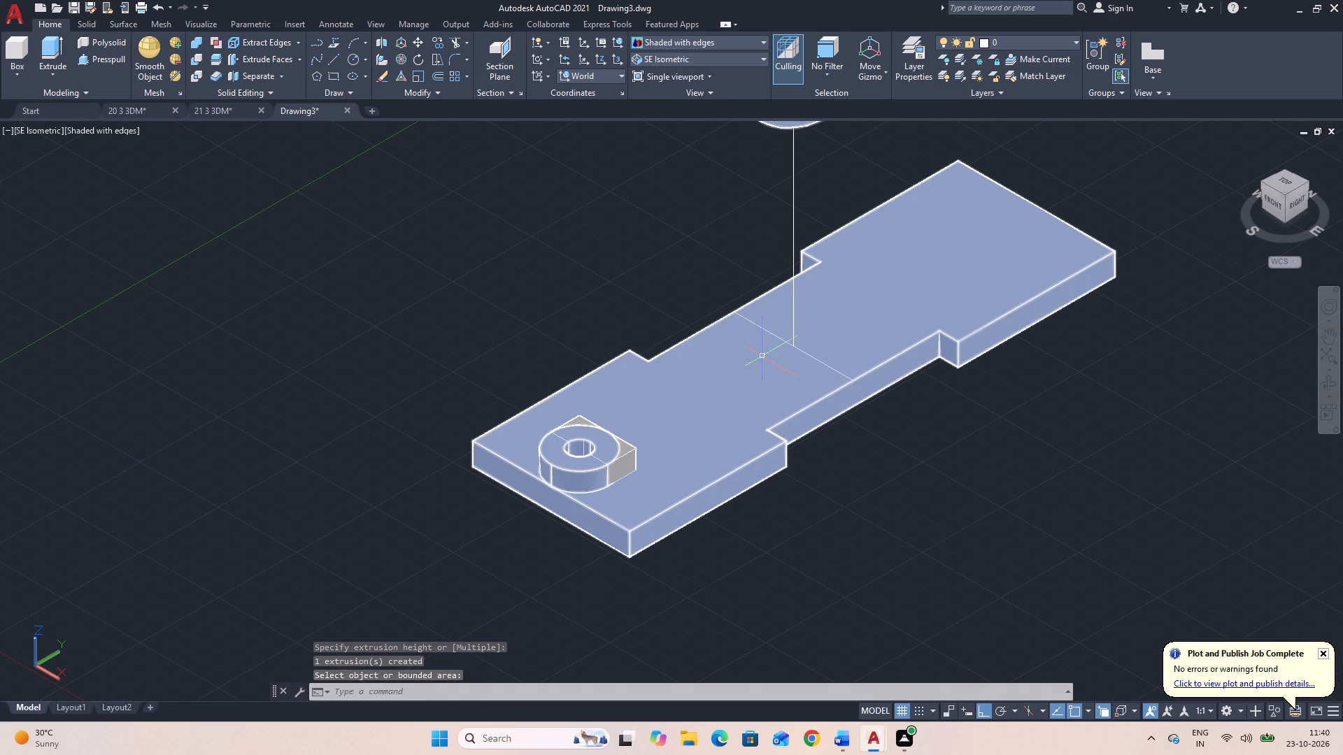
Union the box with the plate and boss body.
type("UNI")
type("ON")
key("space")
left_click(908, 508)
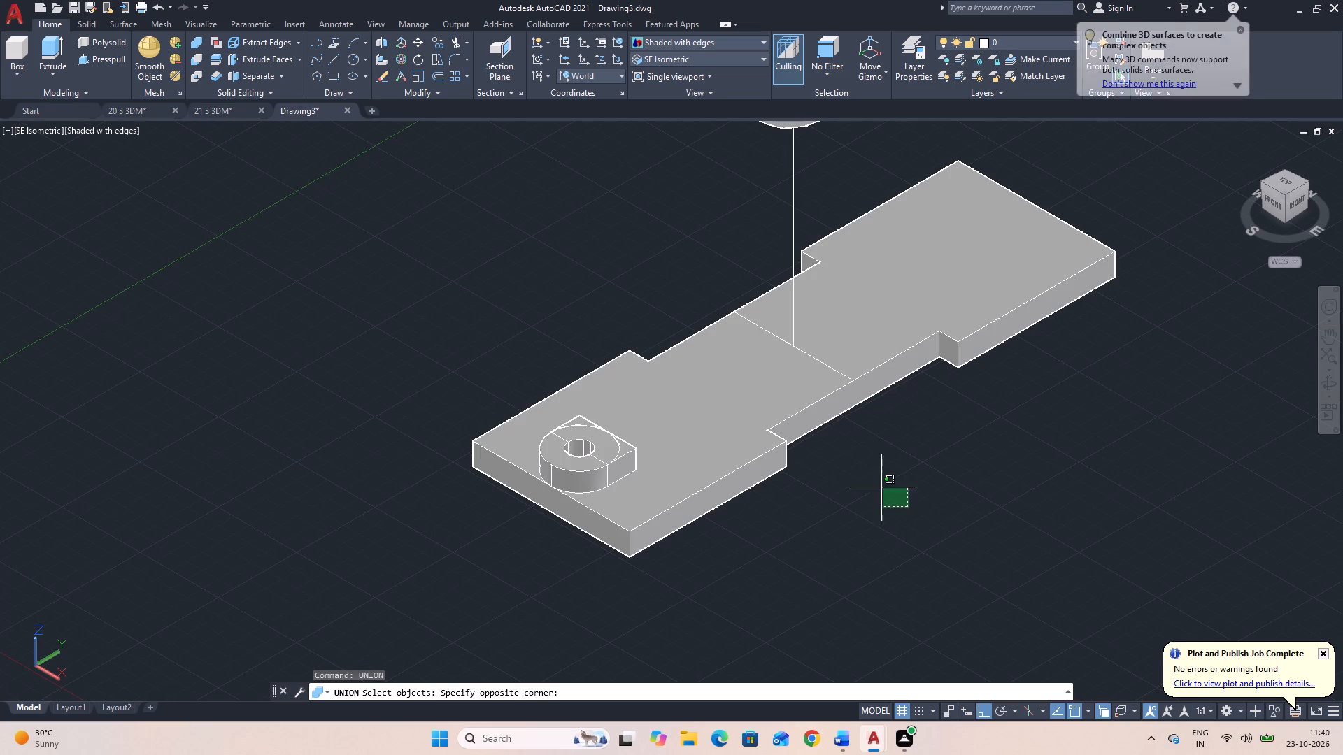
left_click(444, 382)
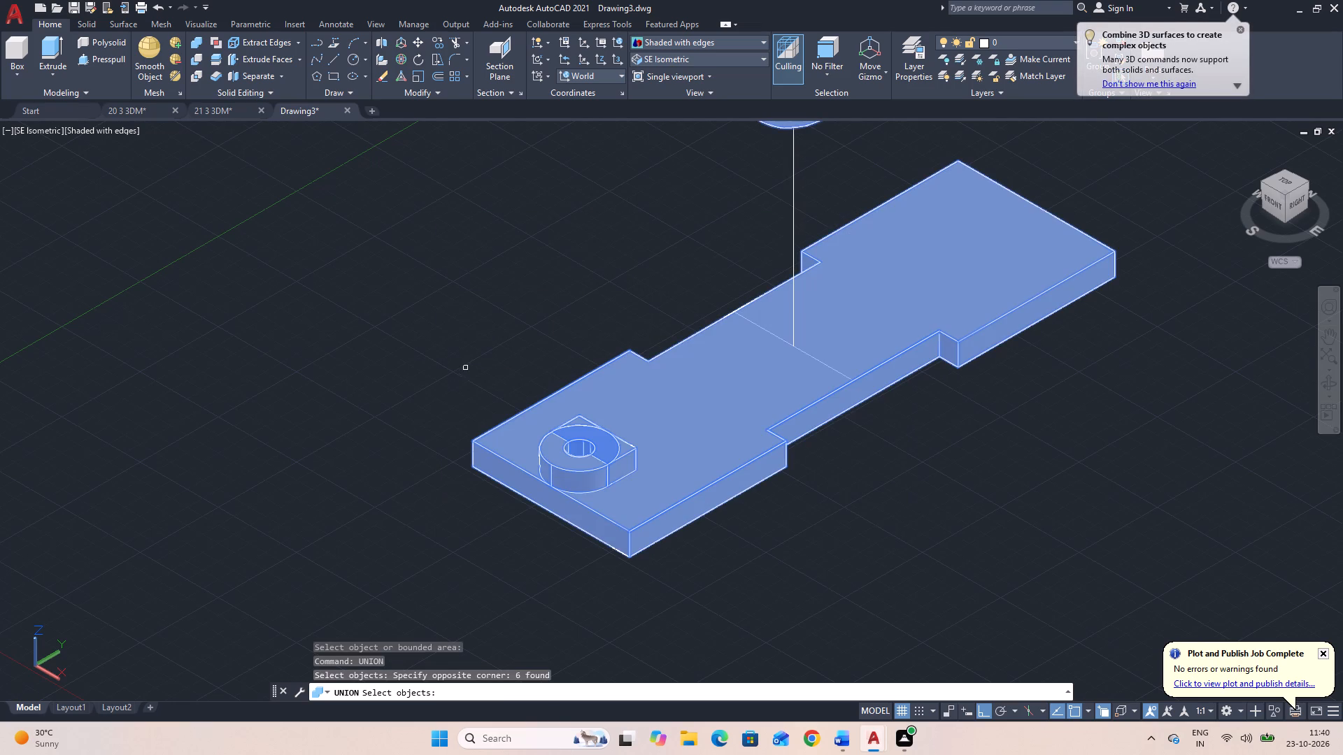
key("Return")
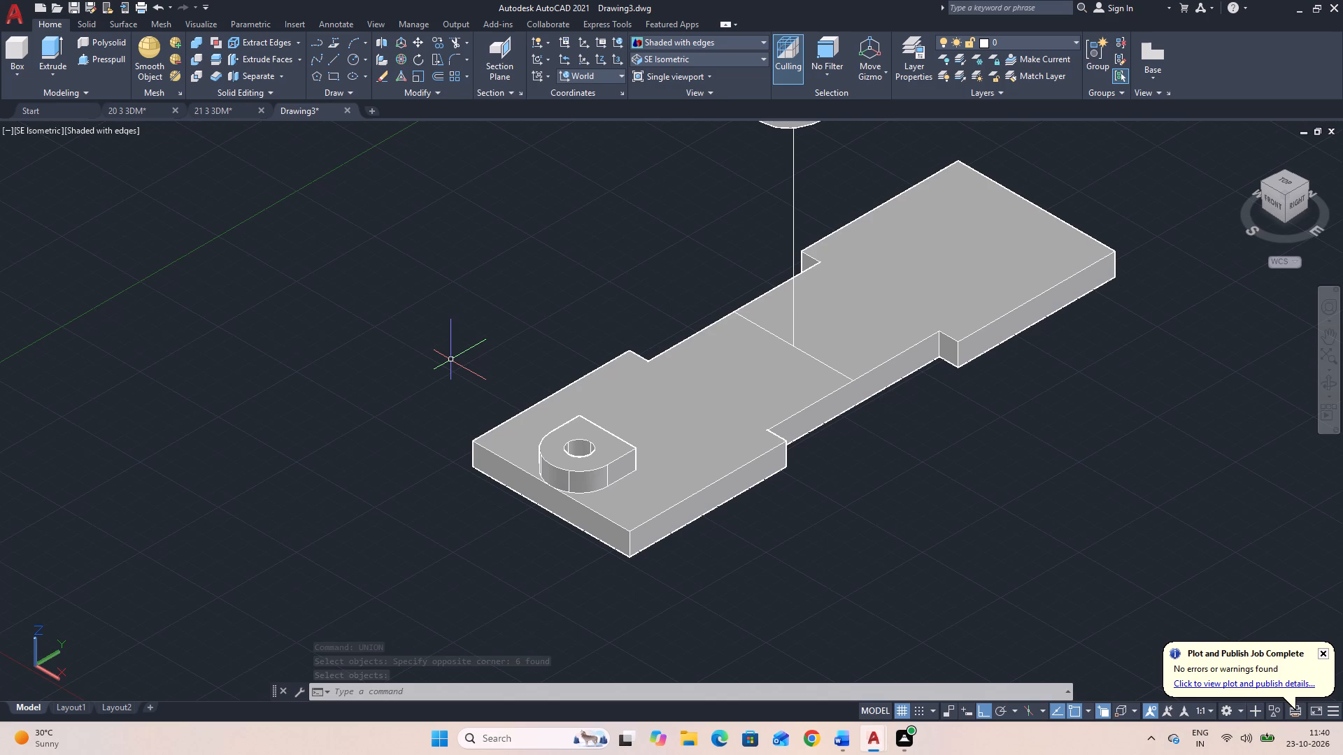
Draw a 7-long line inward along the large cylinder's side, starting at the quadrant of its front face.
scroll(522, 310, "down", 1)
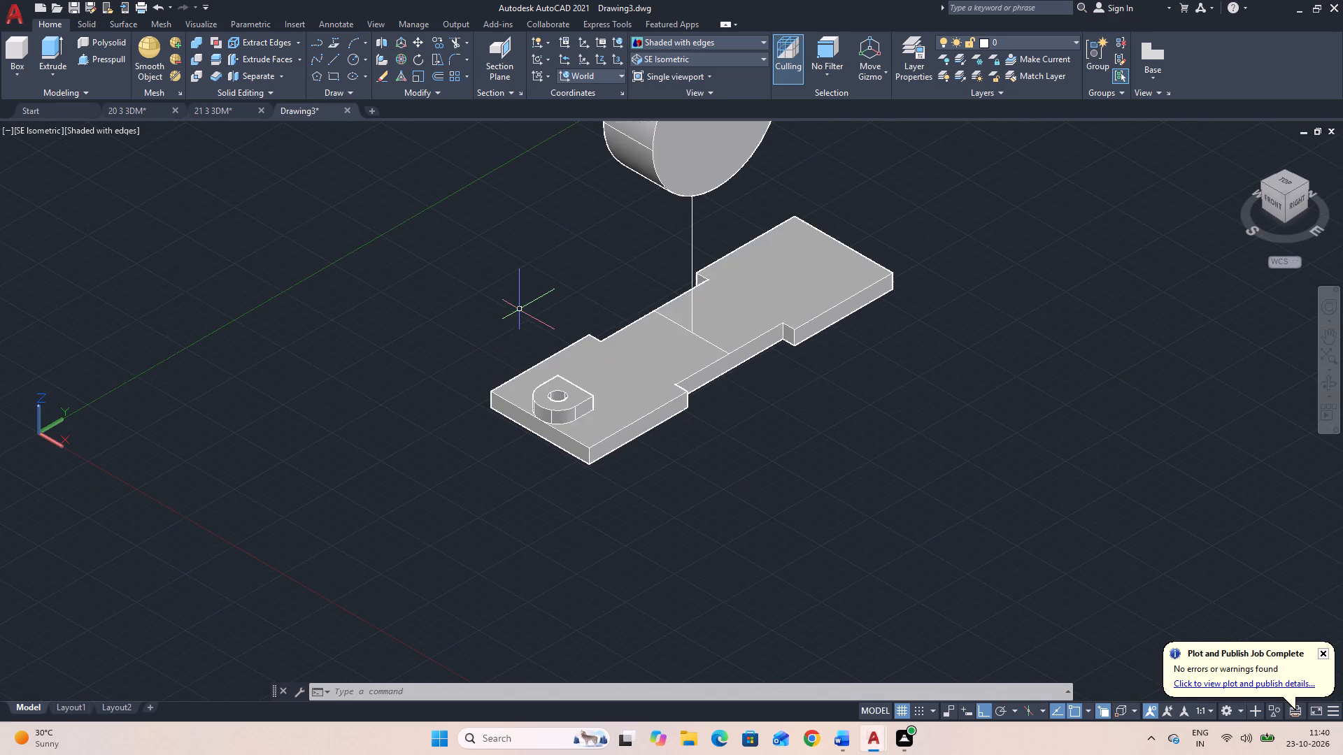
middle_click_drag(529, 245, 520, 301)
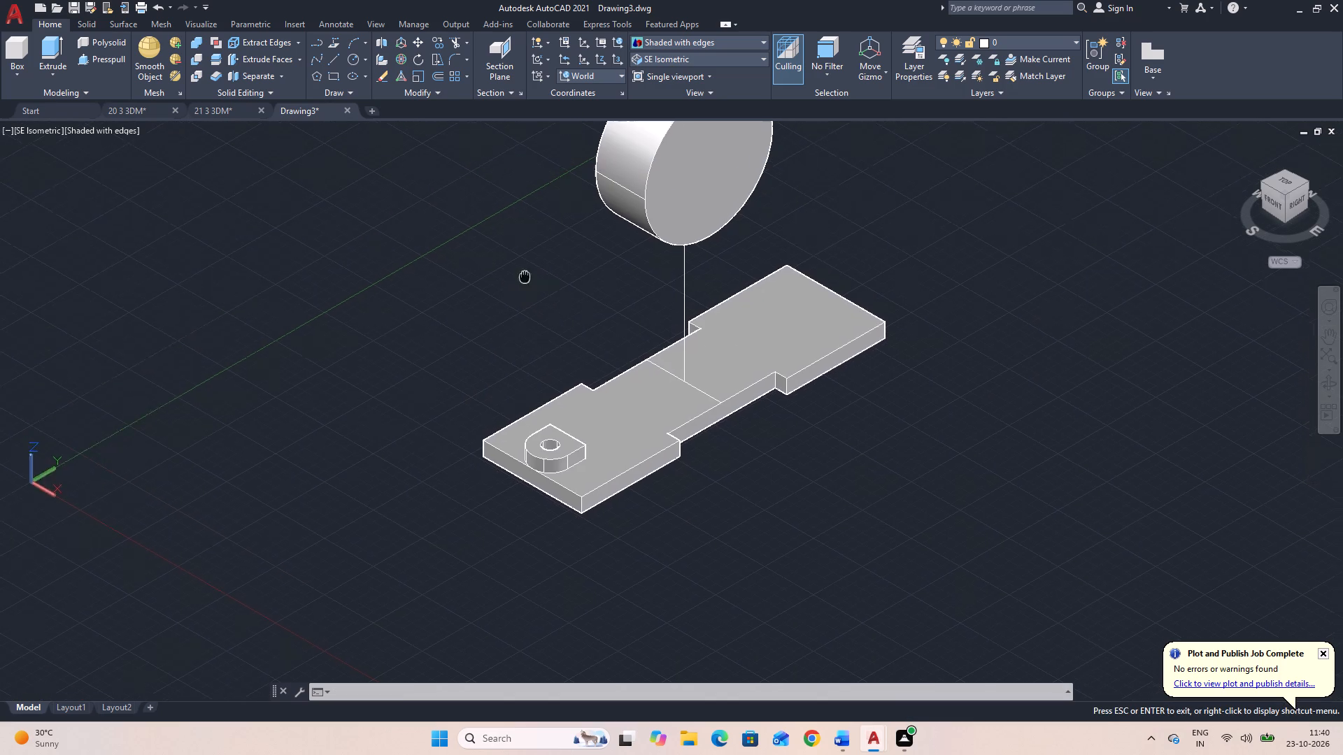
middle_click_drag(520, 301, 508, 353)
middle_click_drag(511, 342, 516, 398)
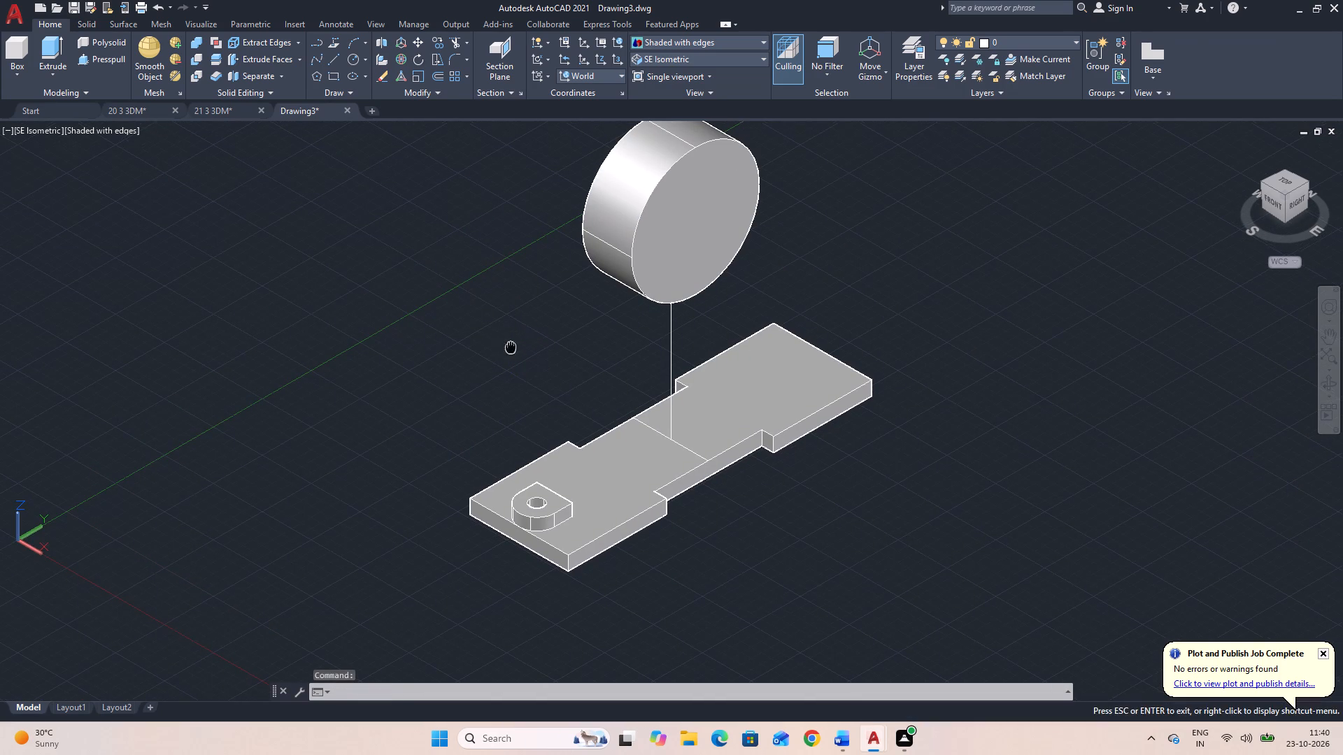
middle_click_drag(516, 398, 511, 416)
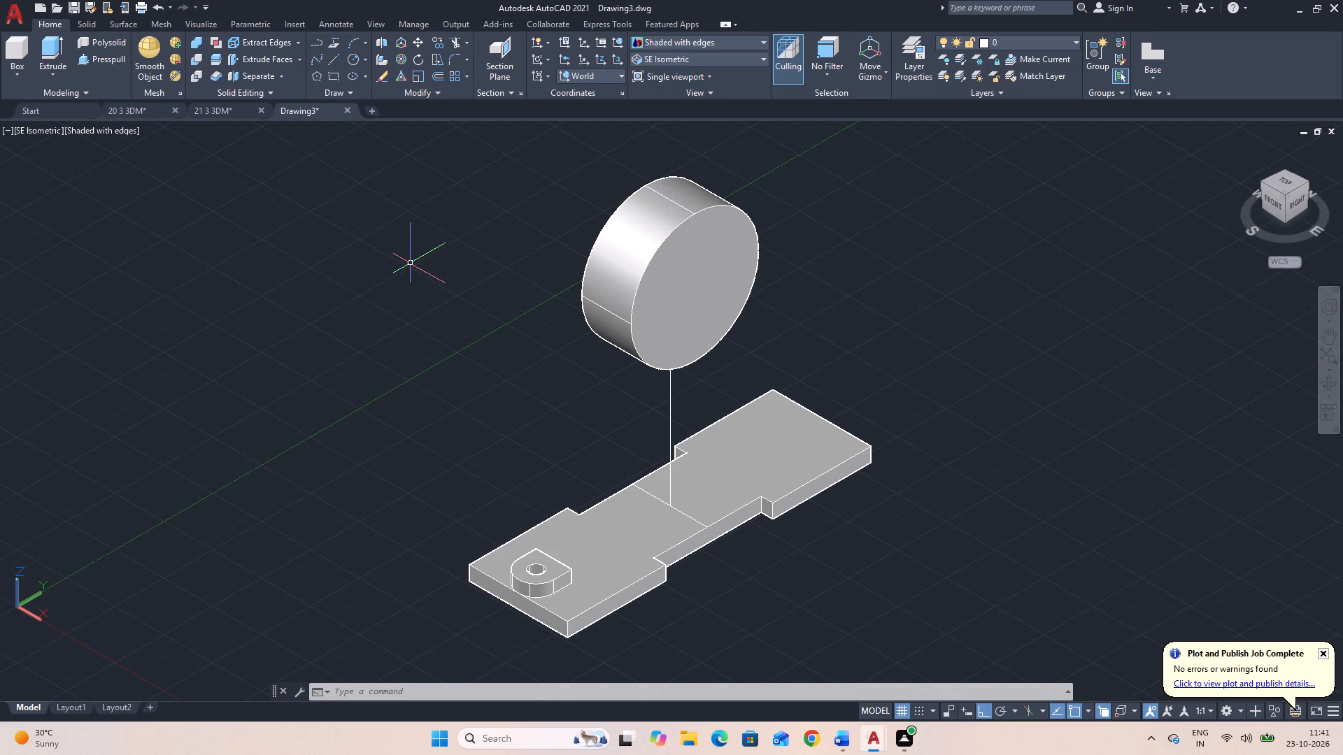
type("L")
key("space")
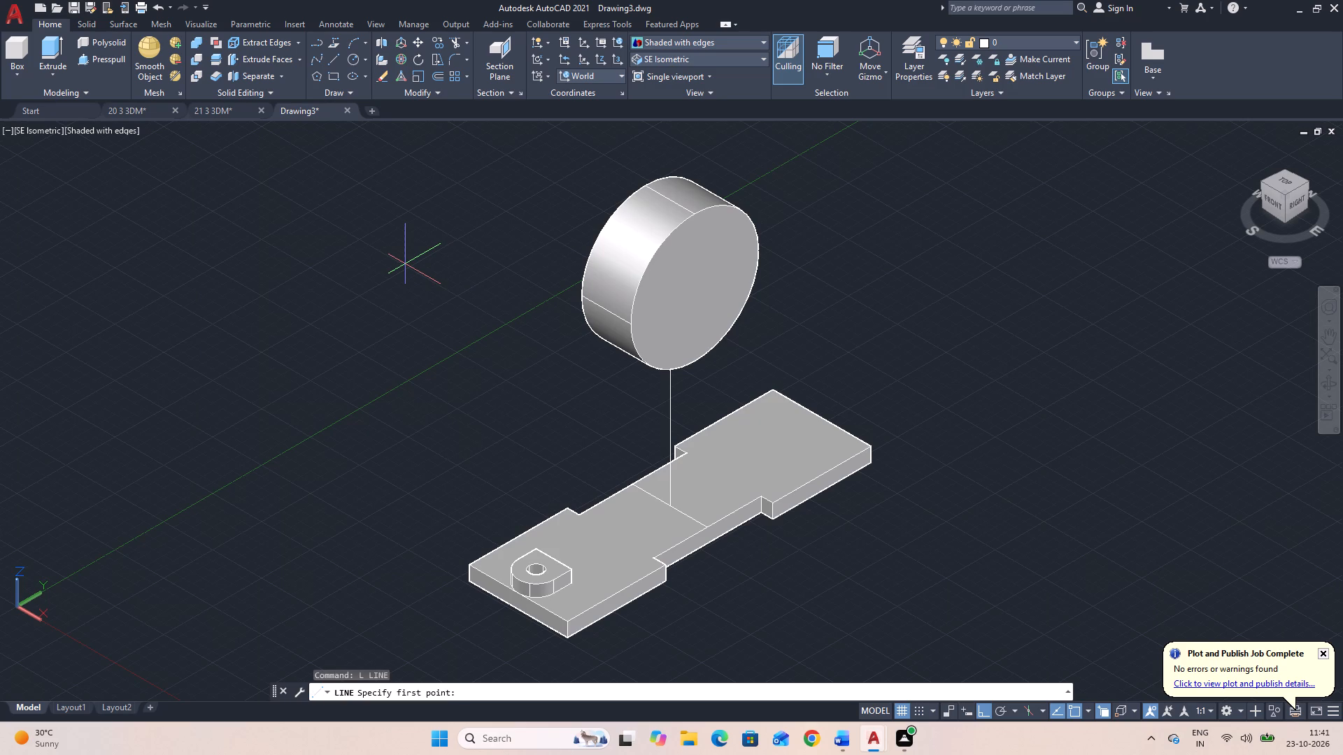
right_click(405, 264, "shift")
left_click(478, 477)
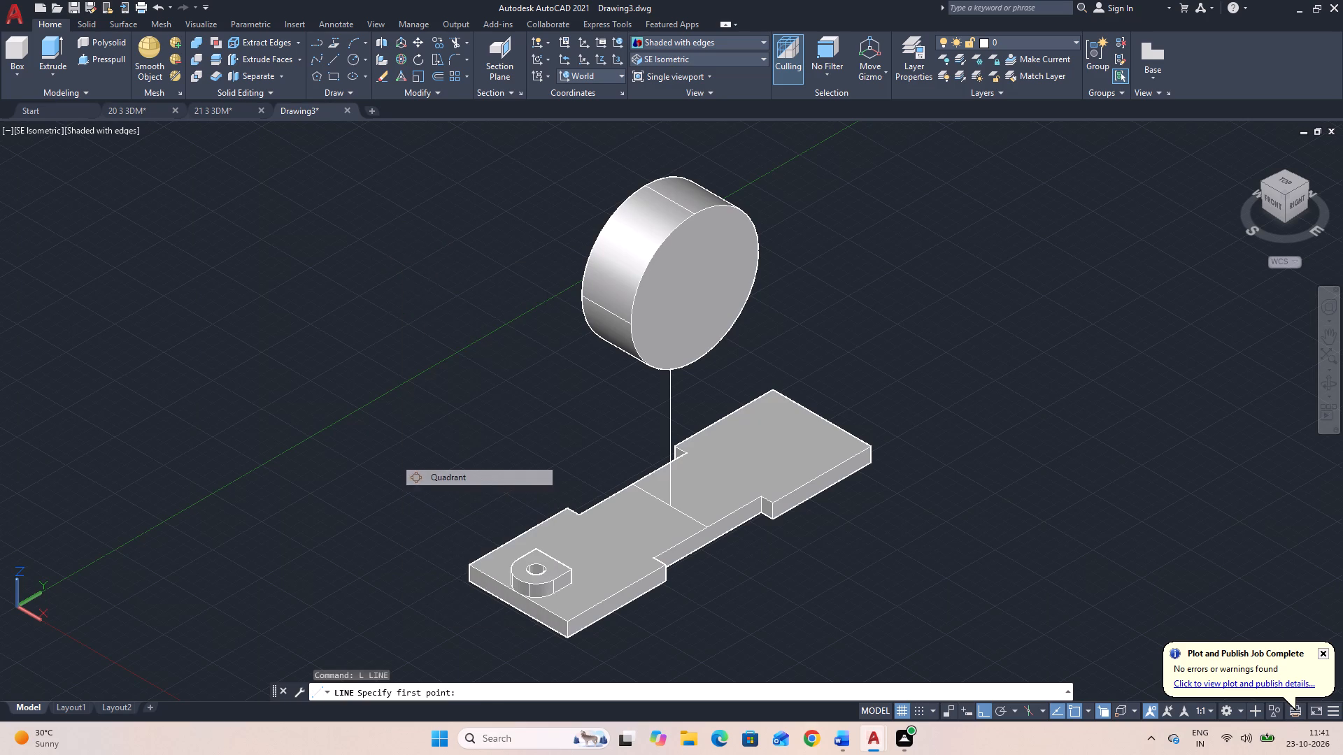
left_click(631, 324)
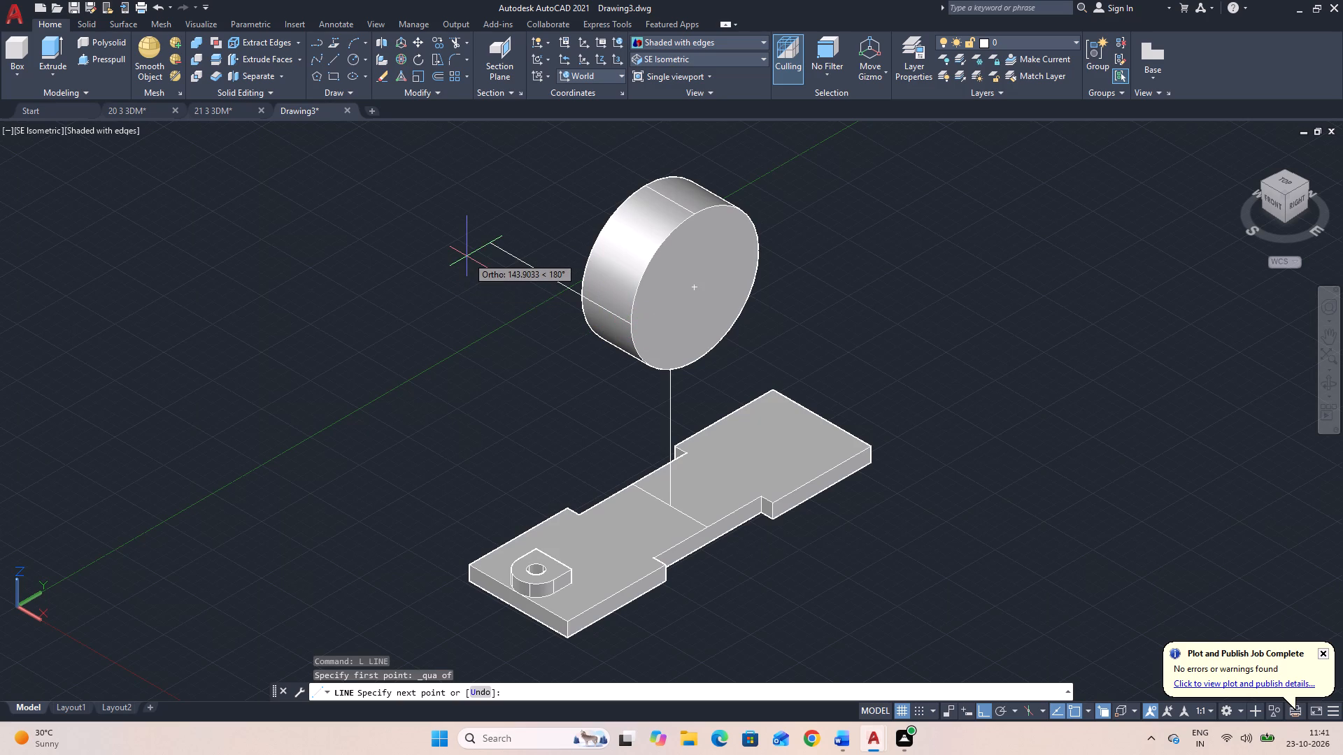
key("7")
key("Return")
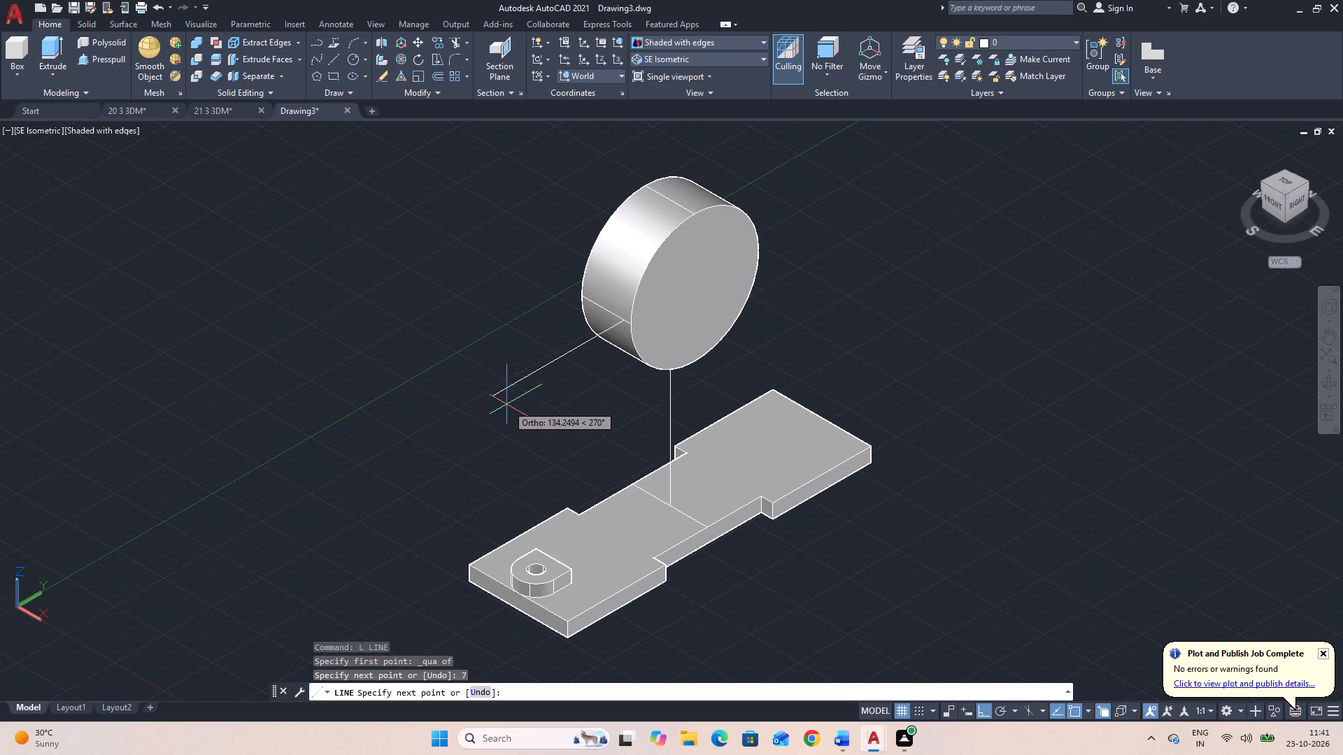
key("Escape")
Draw a 7-long line inward along the cylinder's side, starting at the matching quadrant of its back face.
type("L")
key("space")
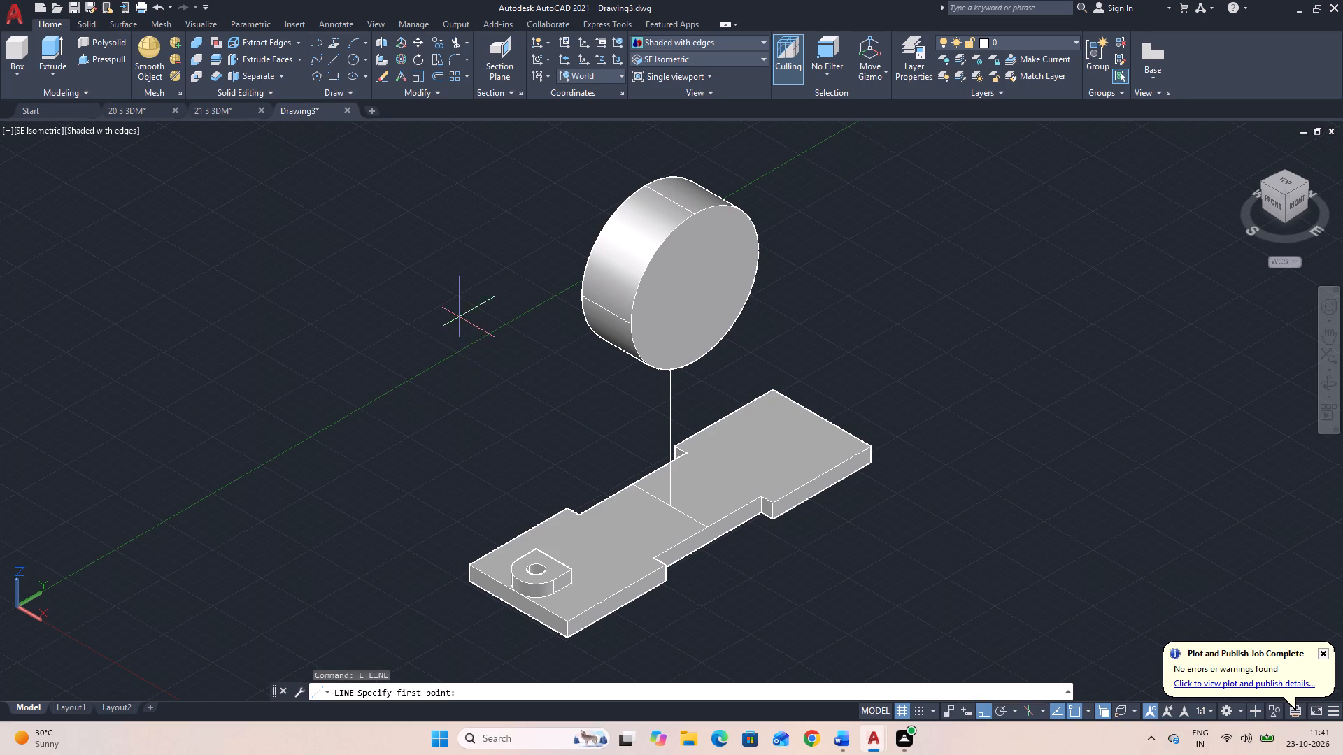
right_click(458, 307, "shift")
left_click(507, 520)
left_click(578, 294)
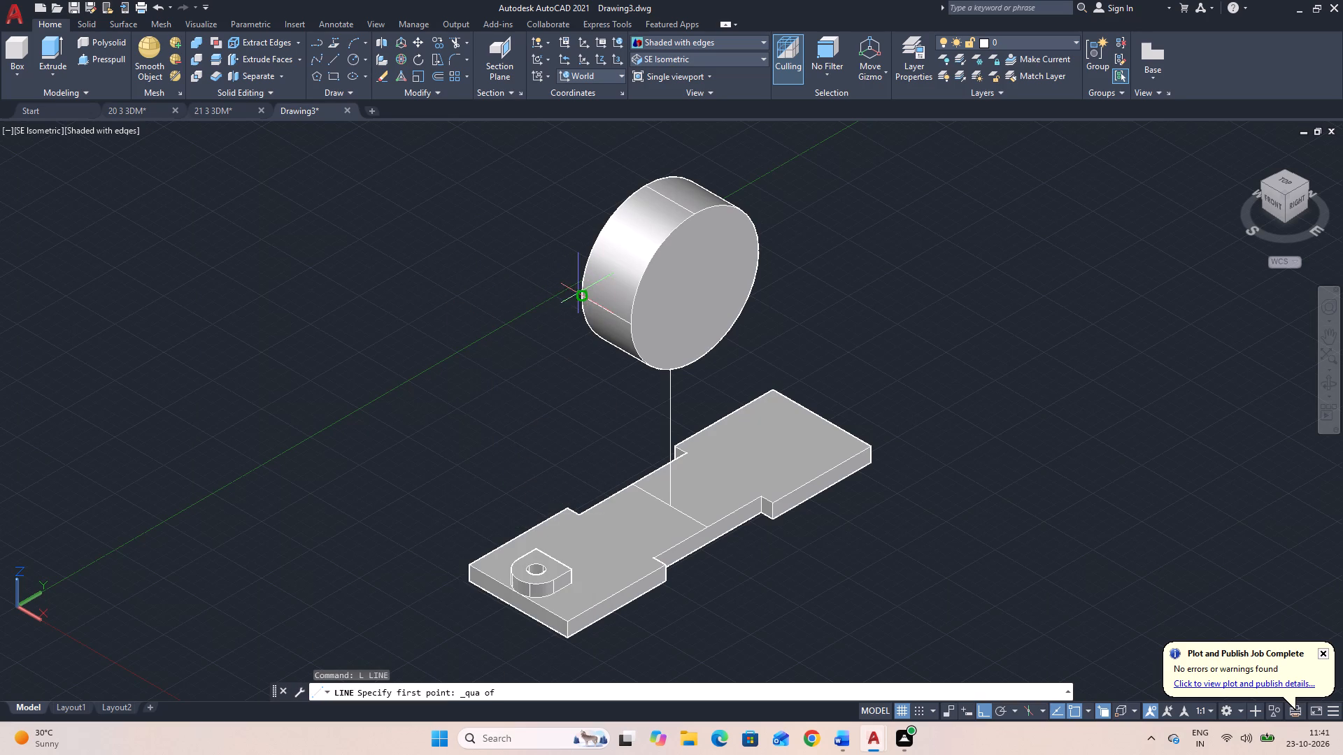
key("7")
key("Return")
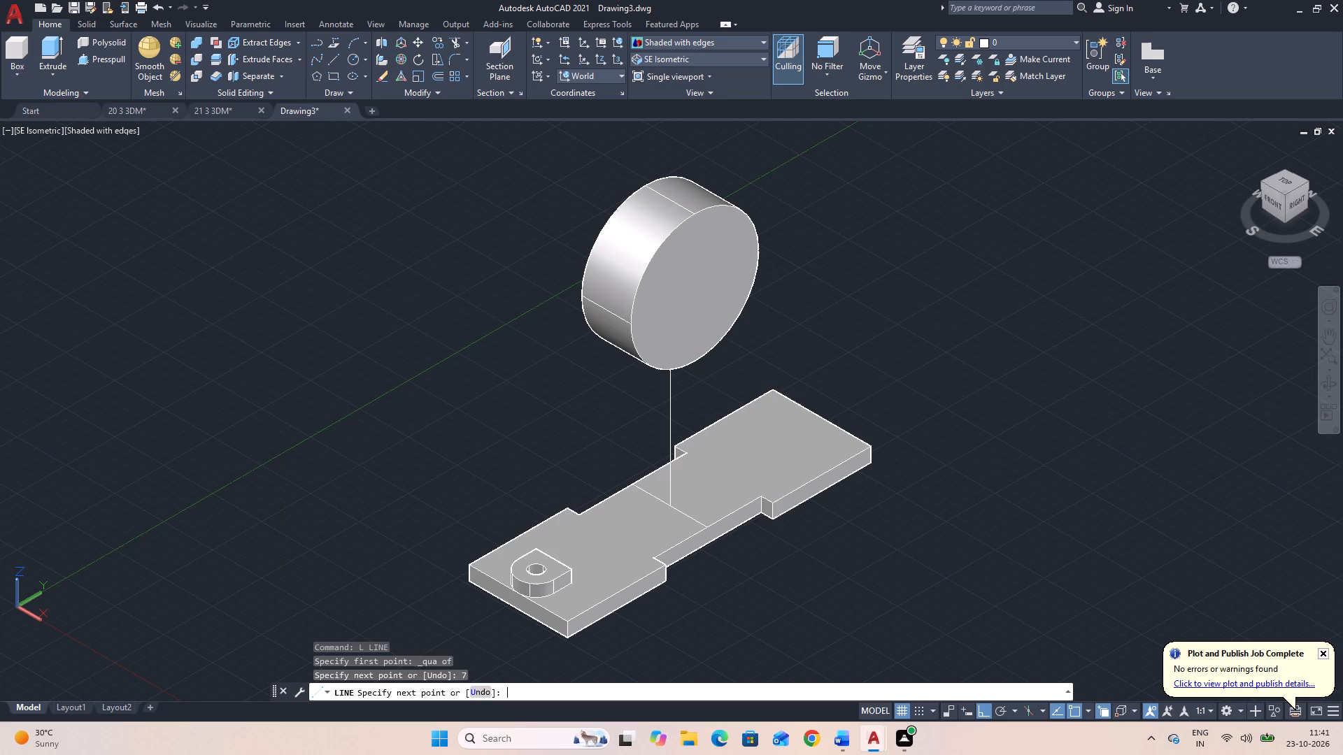
key("Escape")
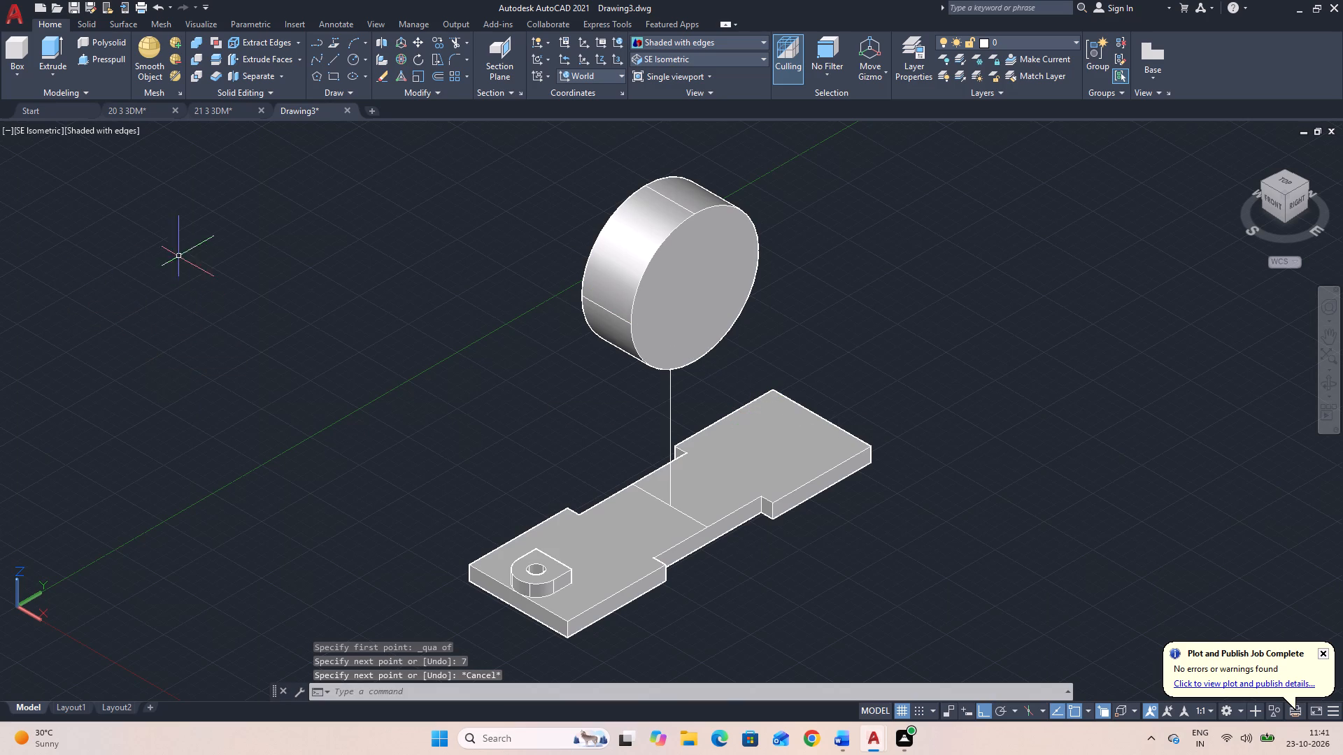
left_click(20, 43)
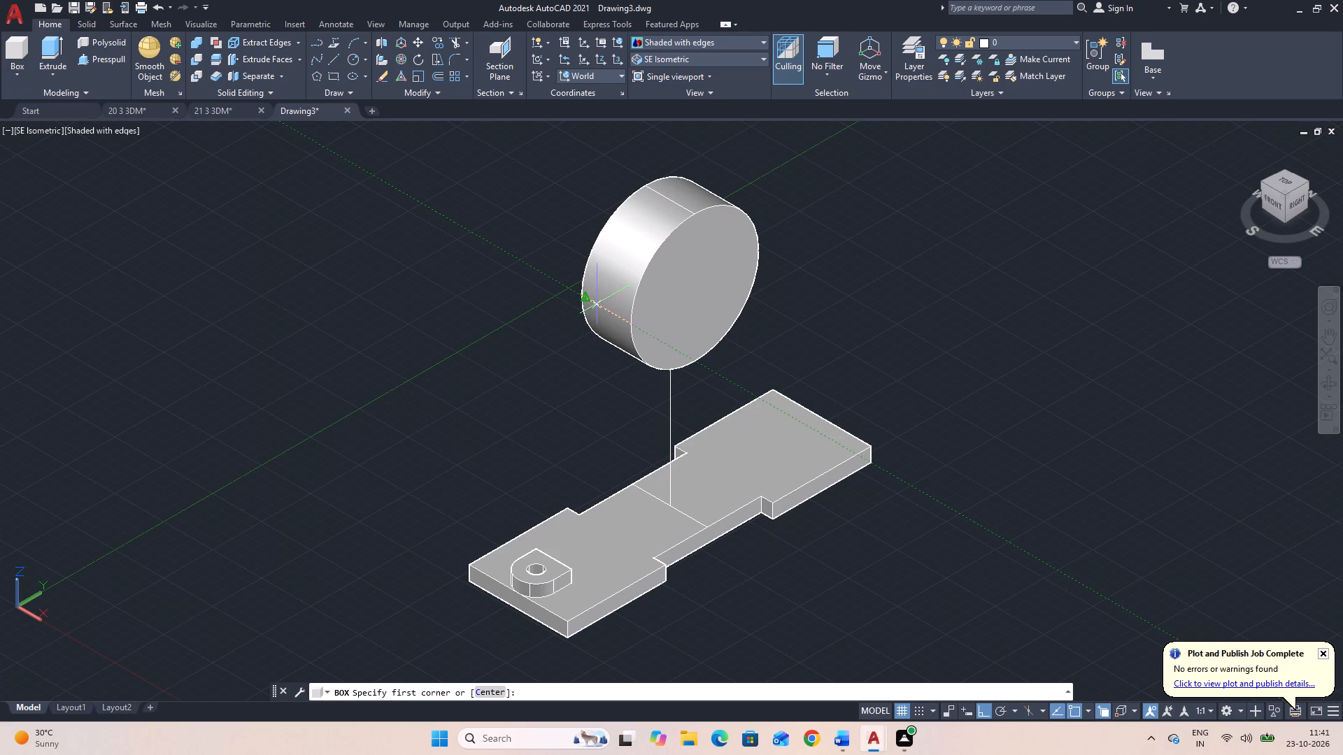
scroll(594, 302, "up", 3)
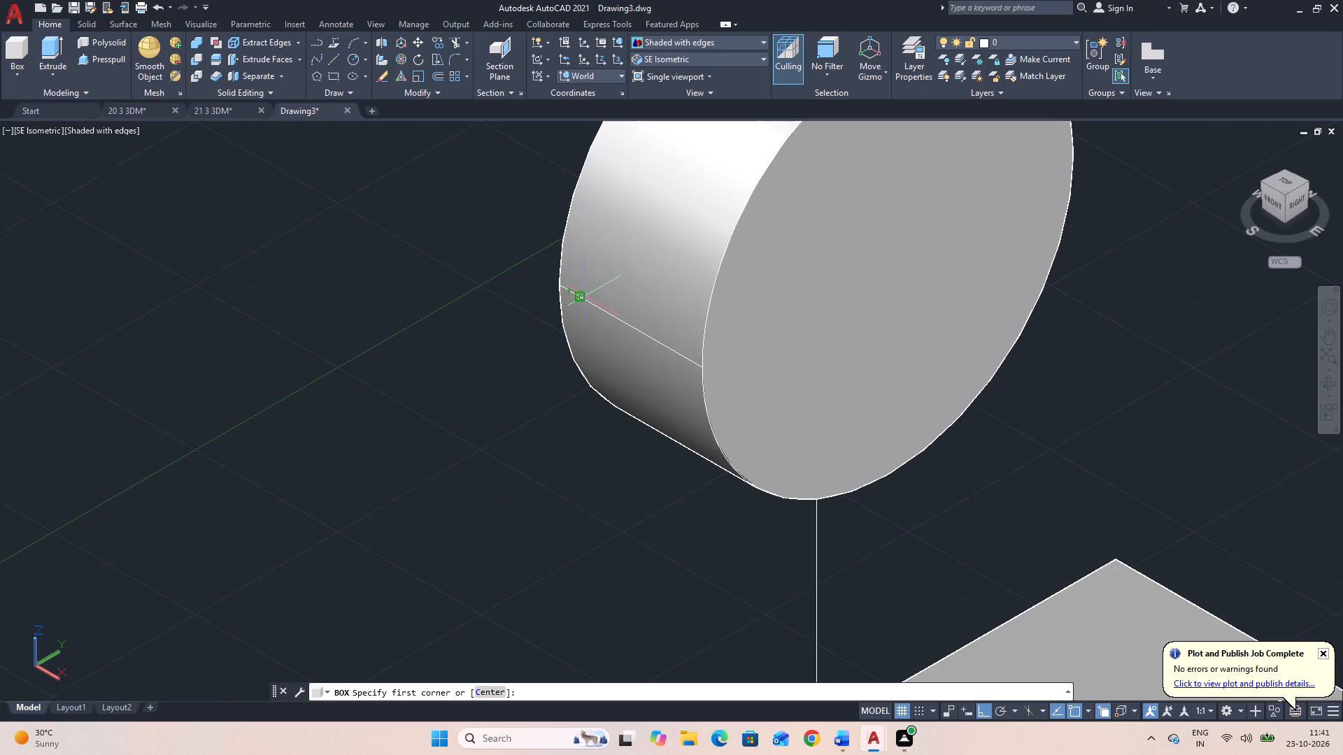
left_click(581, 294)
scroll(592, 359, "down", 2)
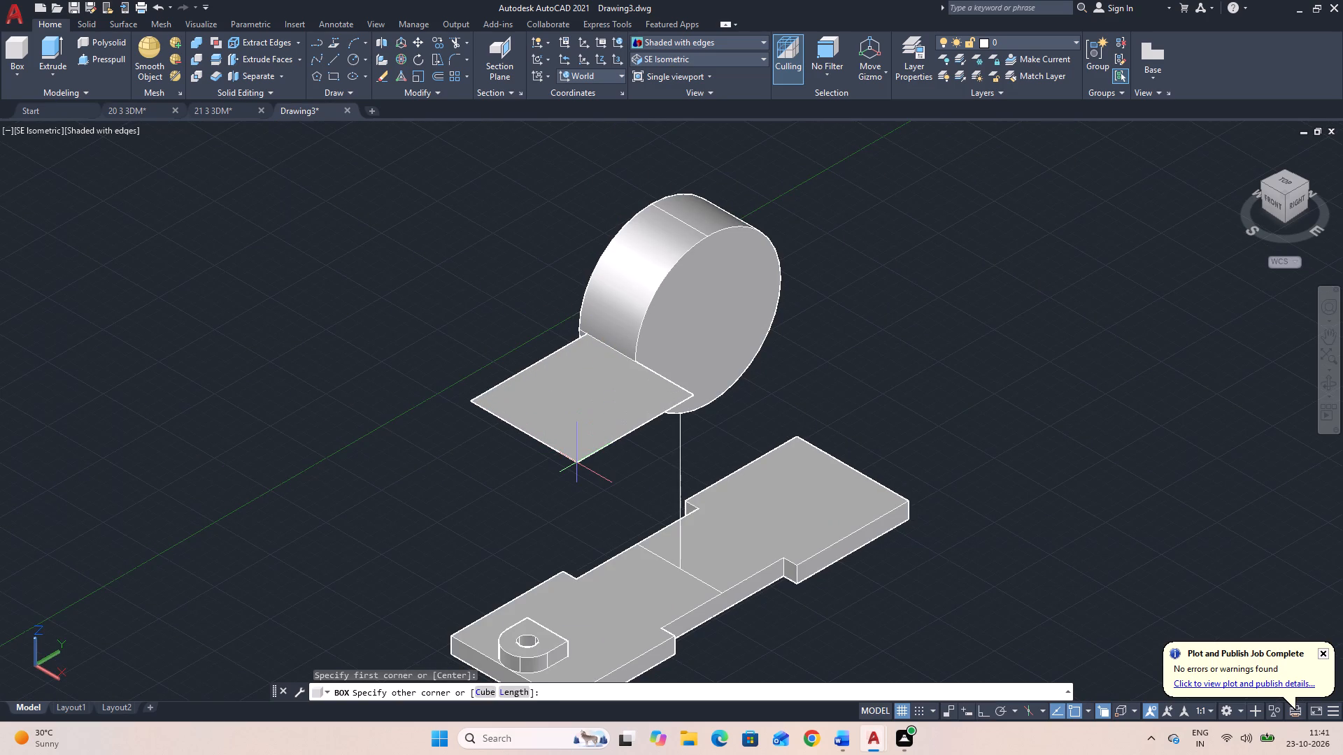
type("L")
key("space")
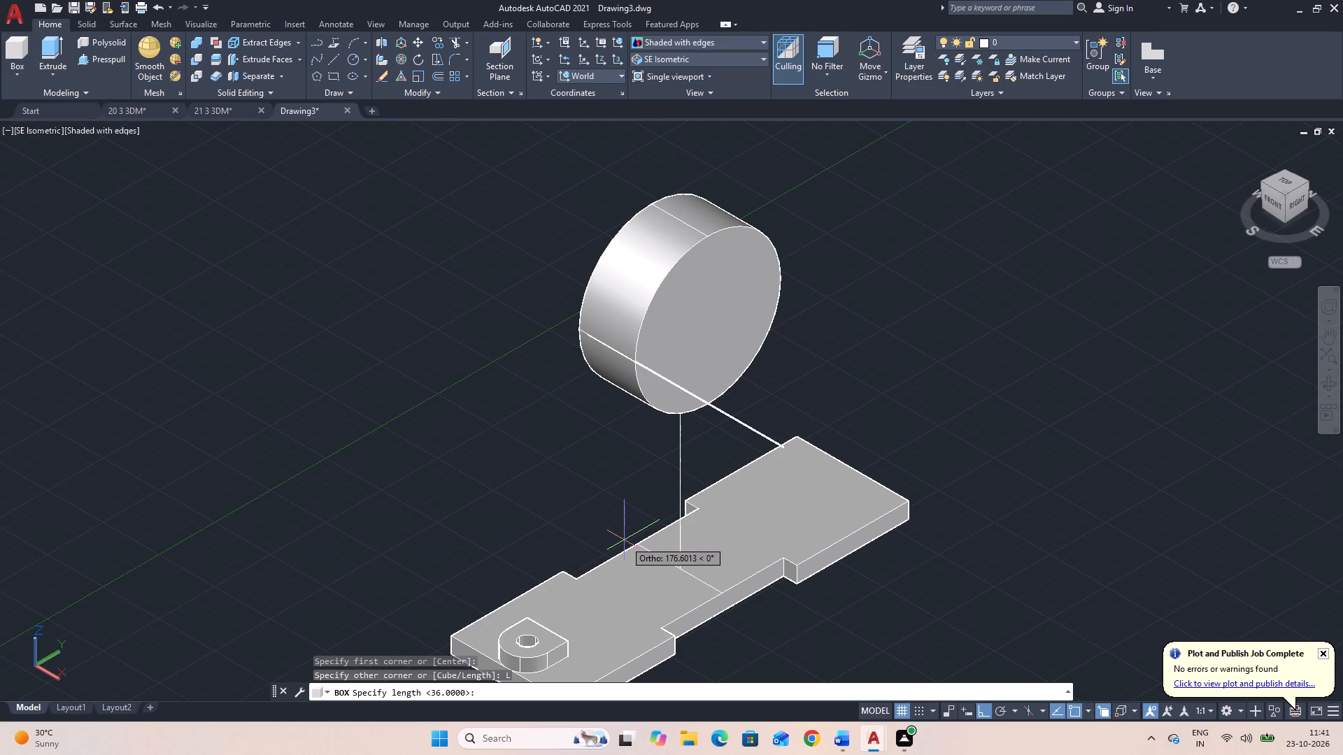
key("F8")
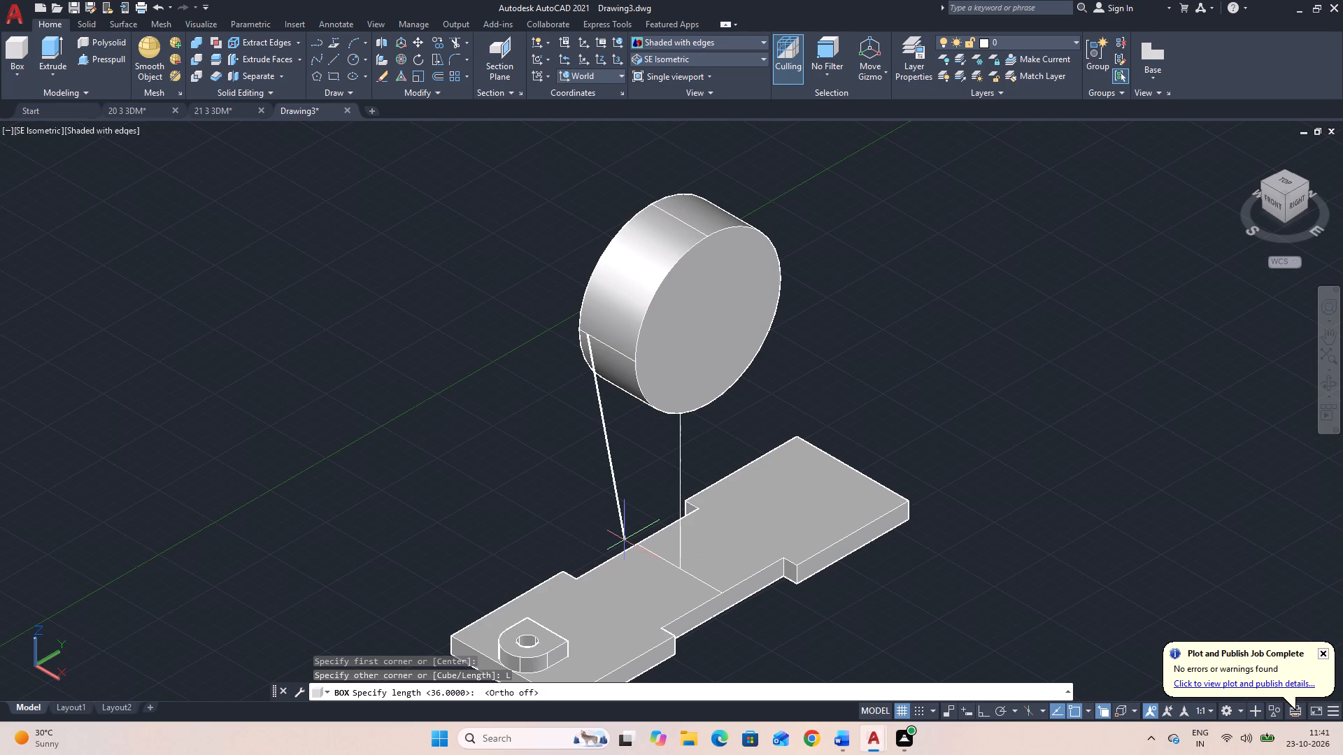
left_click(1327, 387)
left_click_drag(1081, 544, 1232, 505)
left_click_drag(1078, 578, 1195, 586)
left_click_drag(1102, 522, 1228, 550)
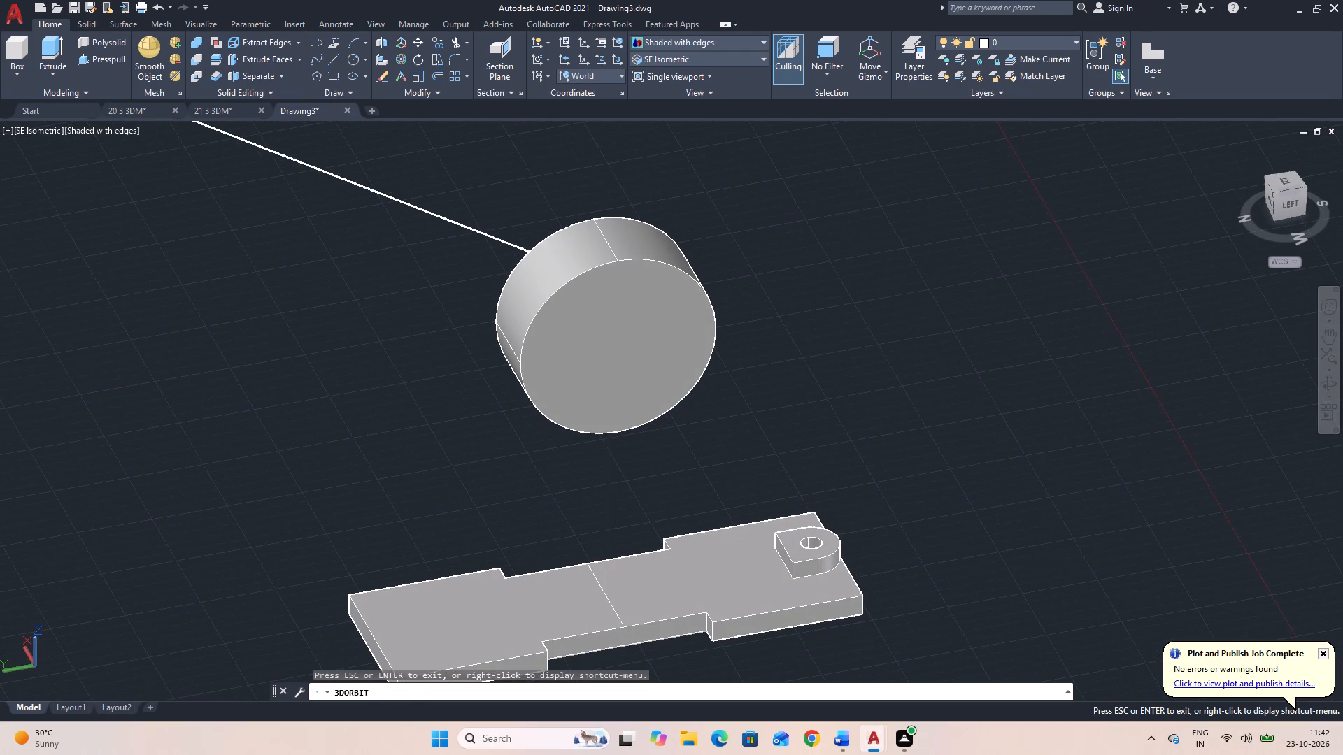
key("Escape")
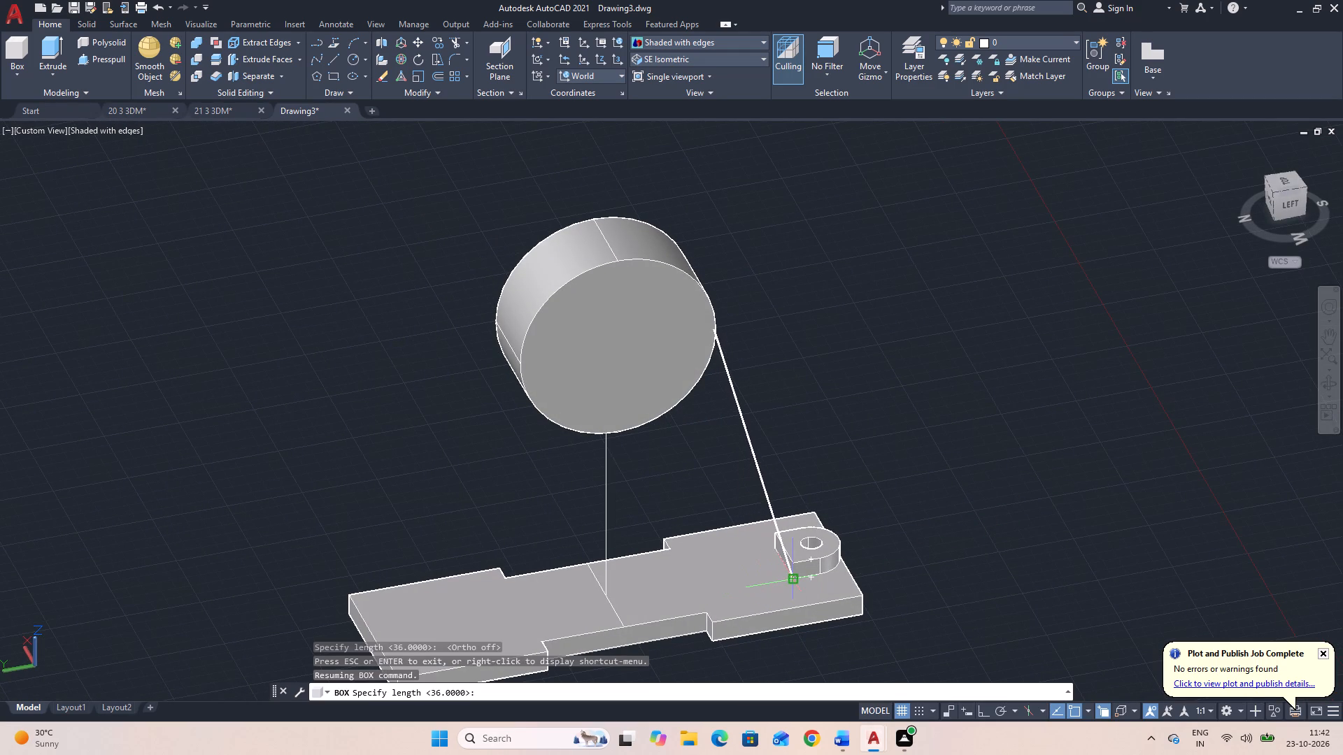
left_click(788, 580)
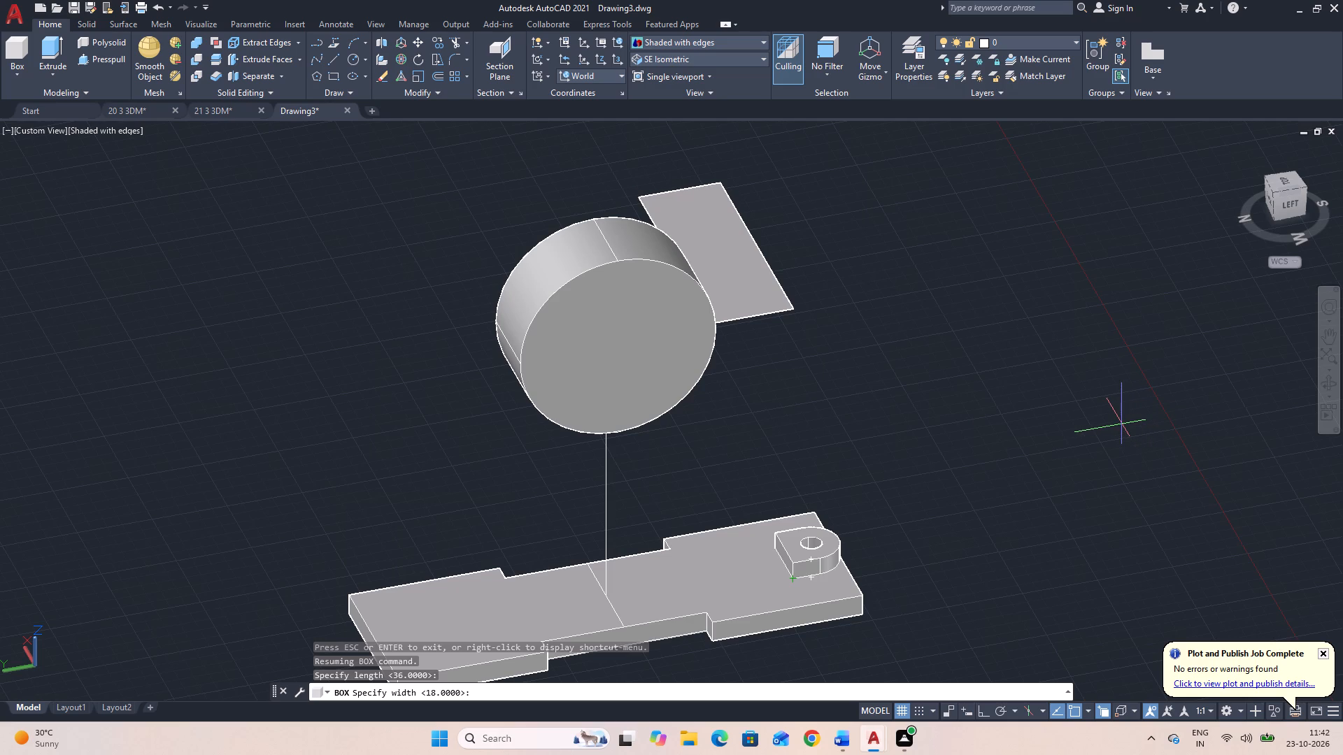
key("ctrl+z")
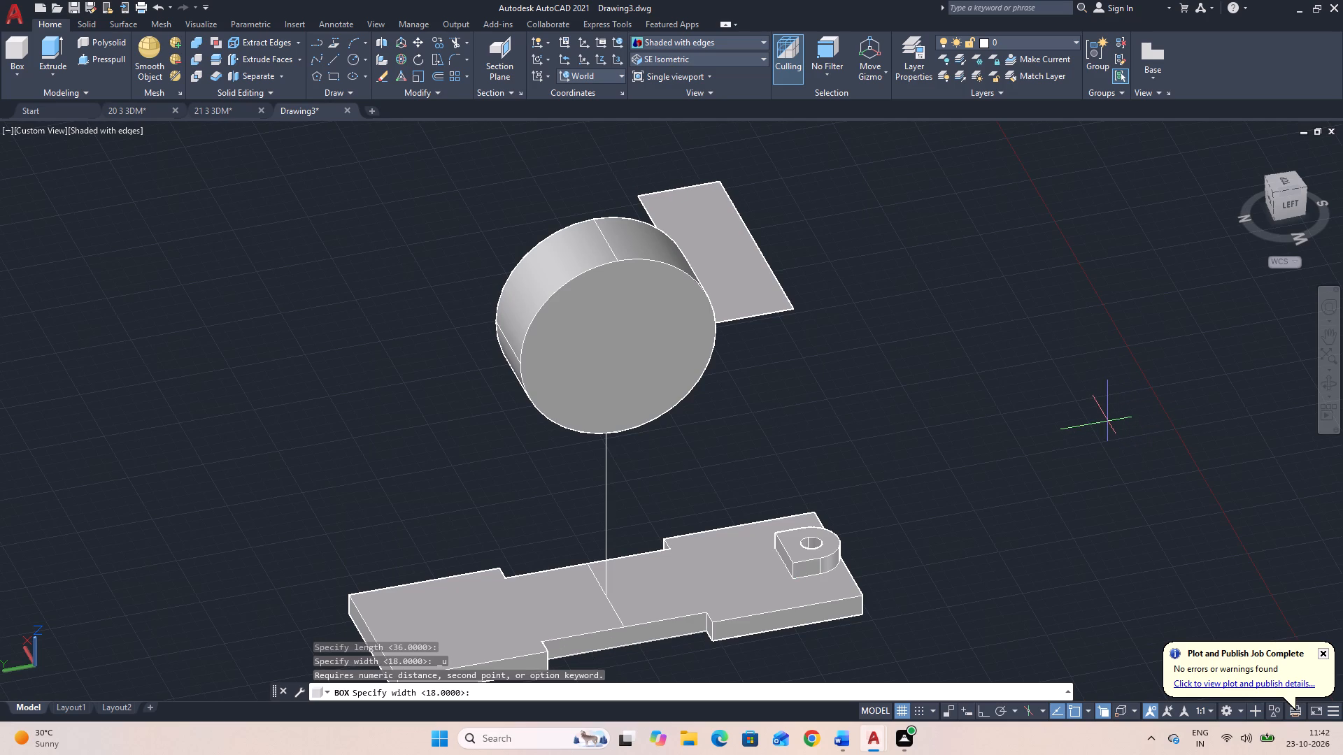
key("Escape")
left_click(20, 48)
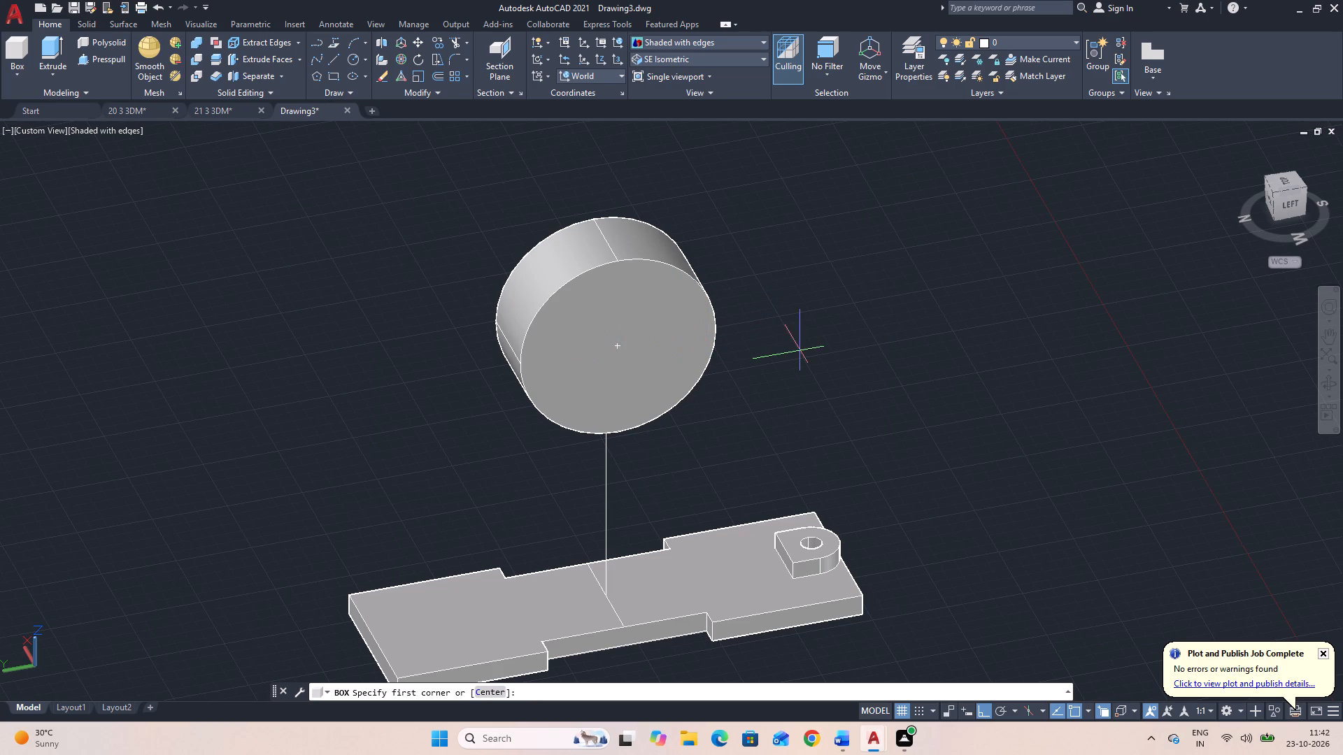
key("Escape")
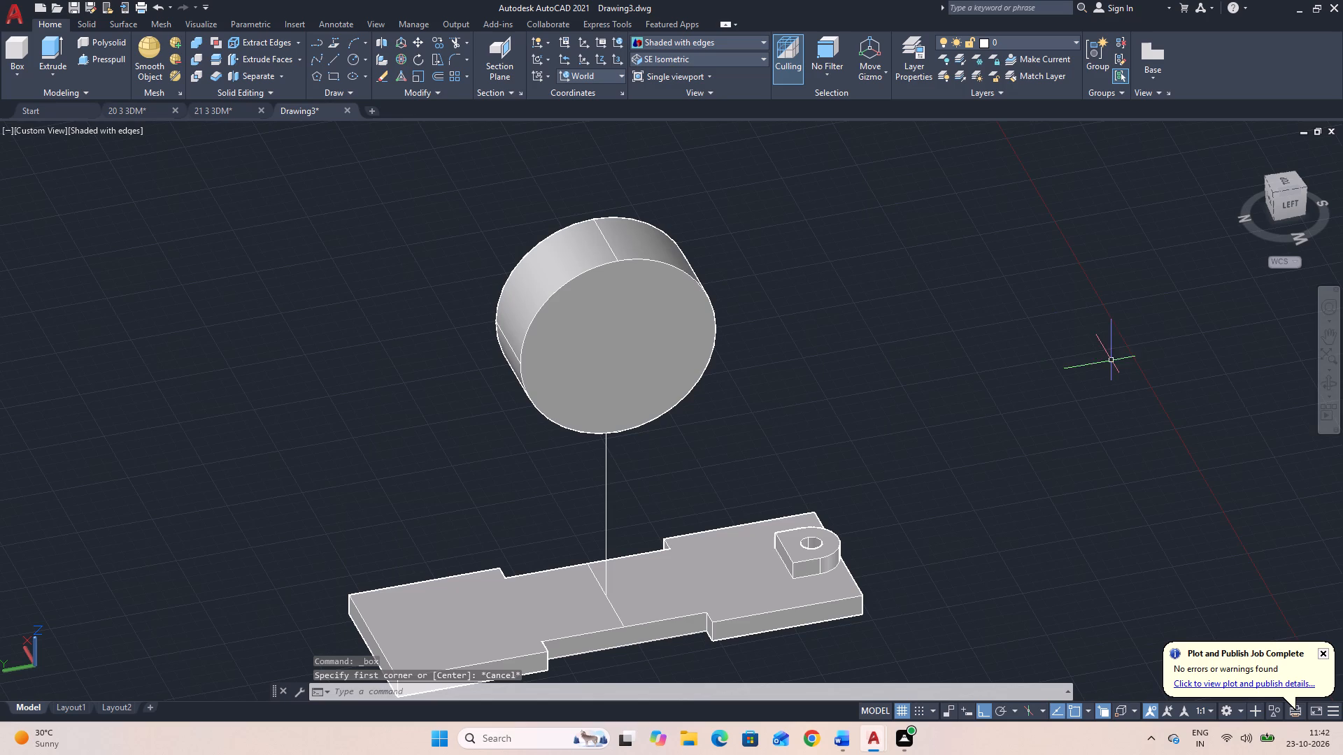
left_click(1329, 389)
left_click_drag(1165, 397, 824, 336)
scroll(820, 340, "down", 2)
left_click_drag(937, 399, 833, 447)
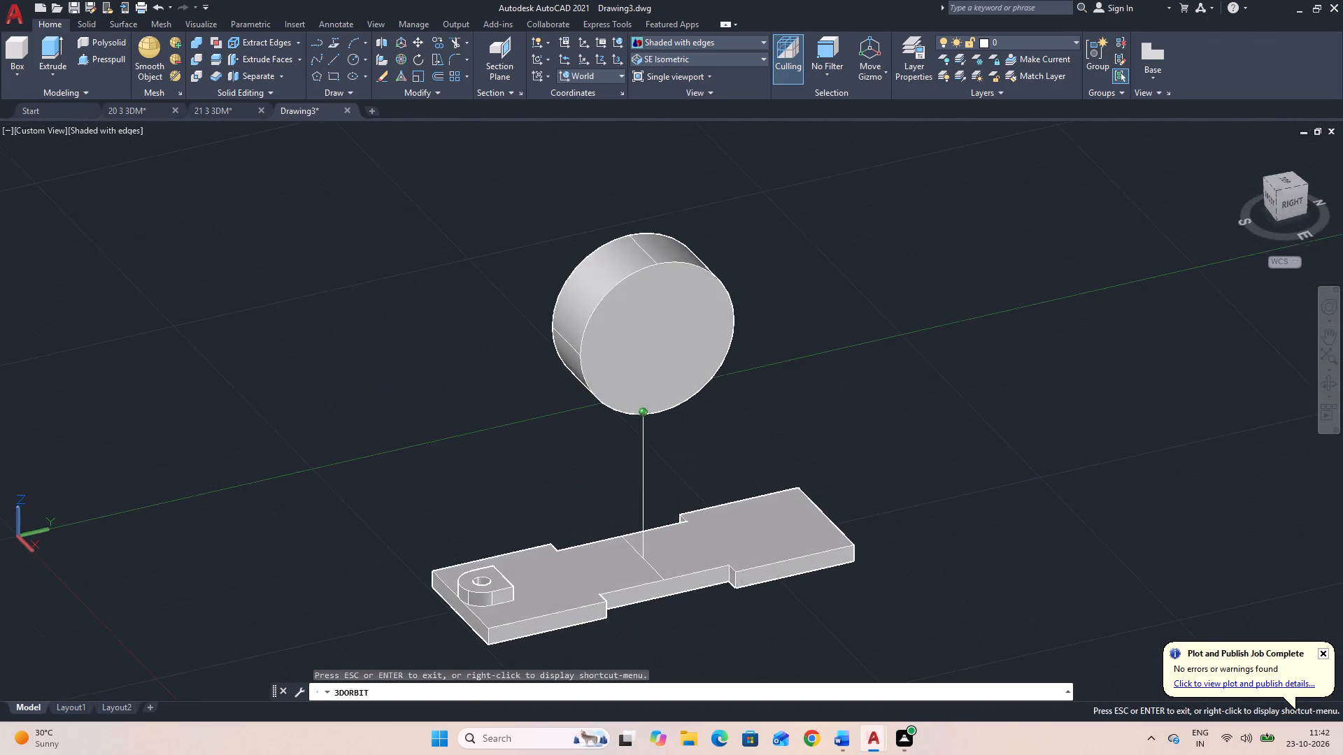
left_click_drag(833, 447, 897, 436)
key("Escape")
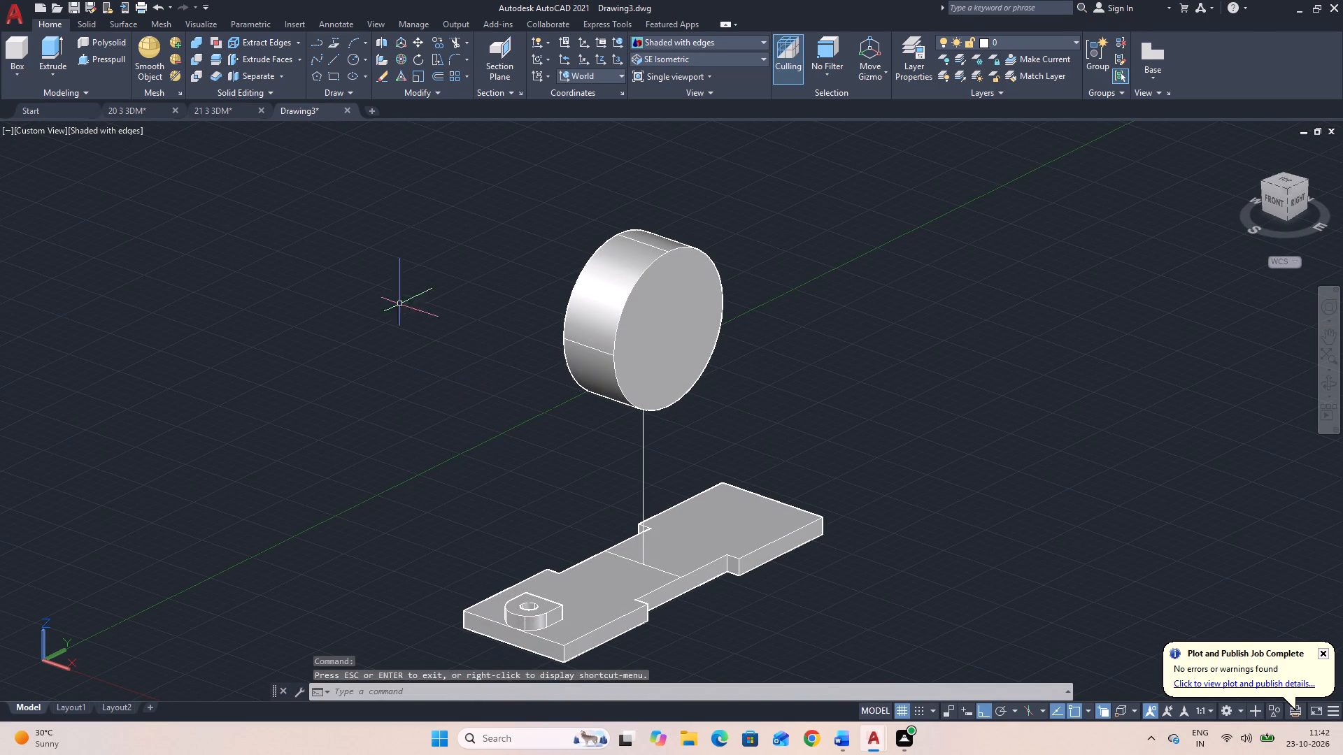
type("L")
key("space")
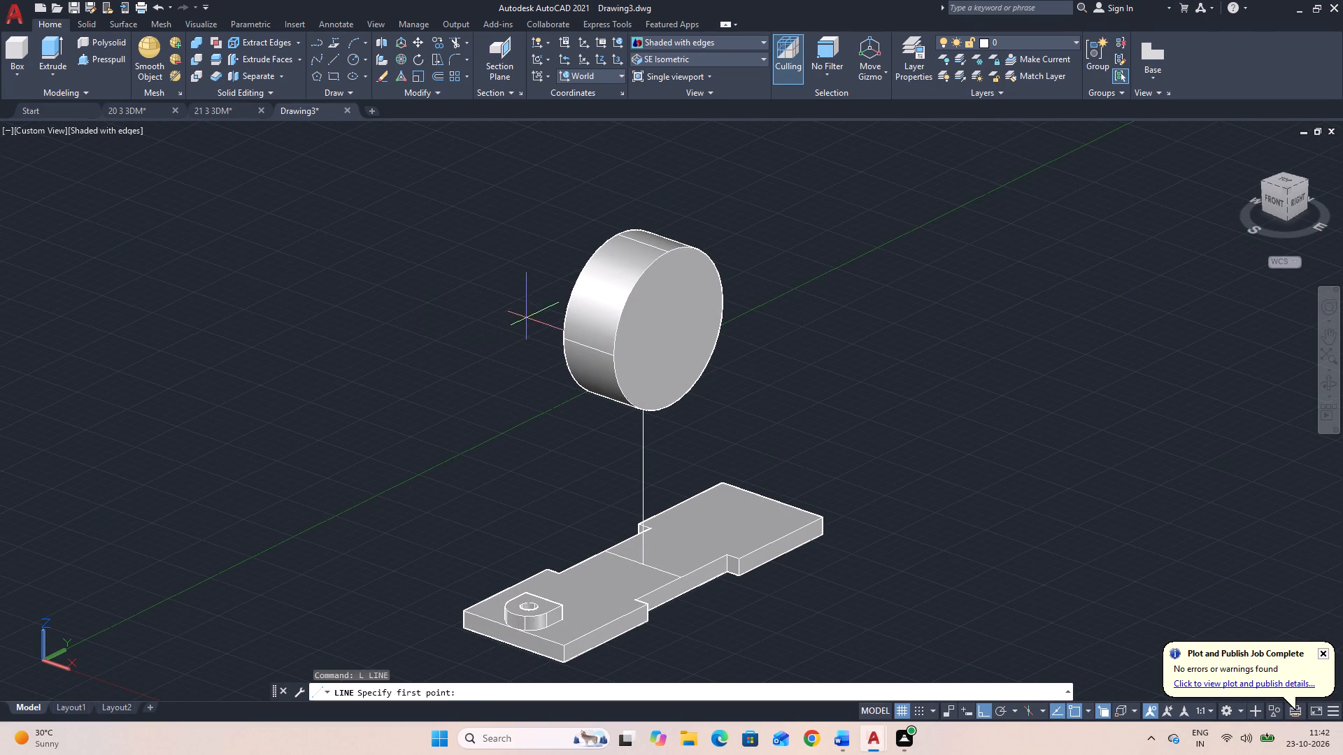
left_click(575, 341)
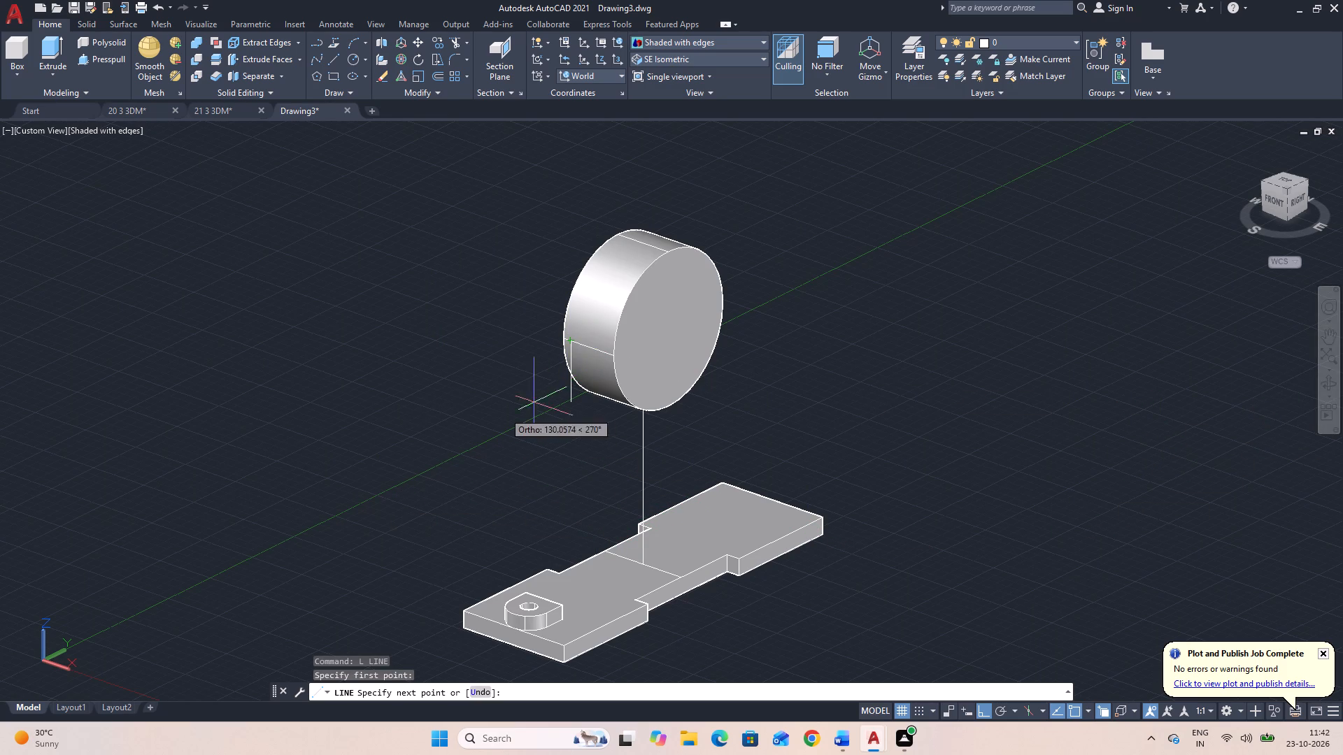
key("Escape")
Draw a line from the midpoint of the boss's inner bottom edge, 32.5 across the plate's width, then 65 back the opposite way.
left_click(1327, 388)
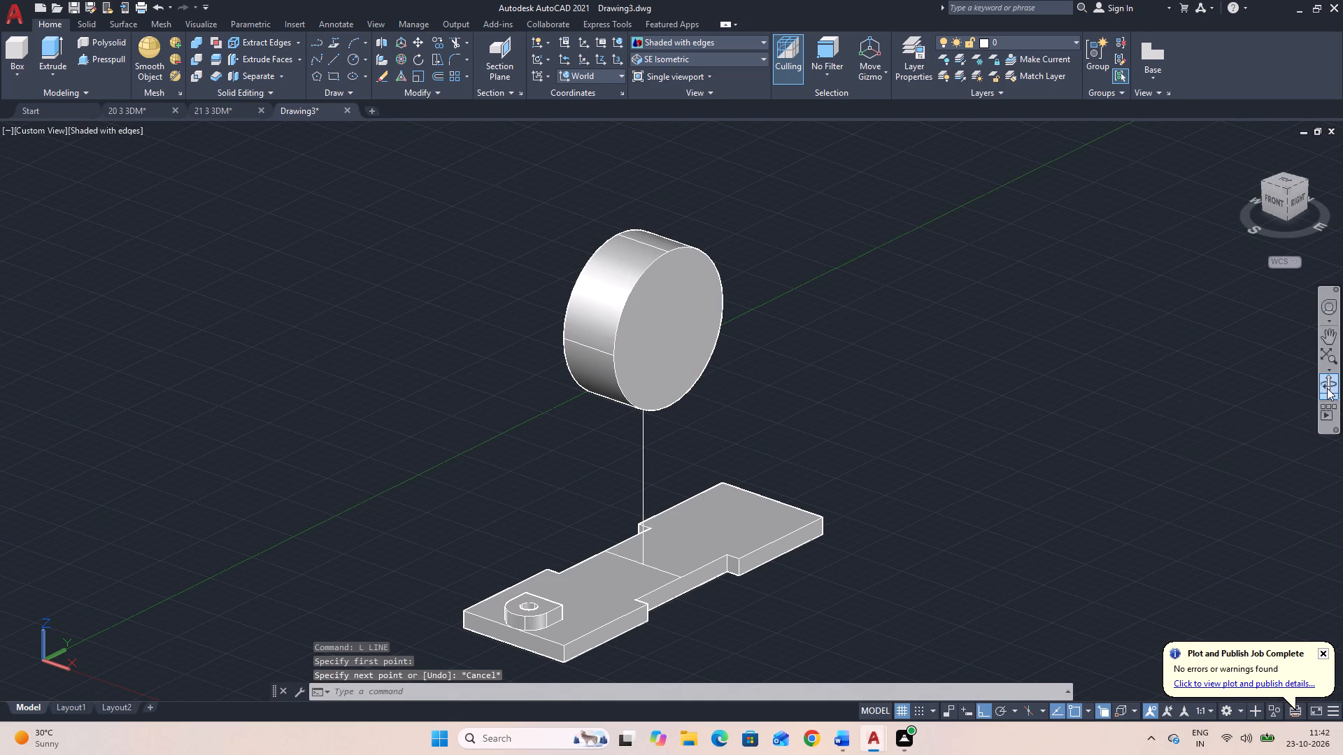
left_click_drag(1211, 453, 910, 454)
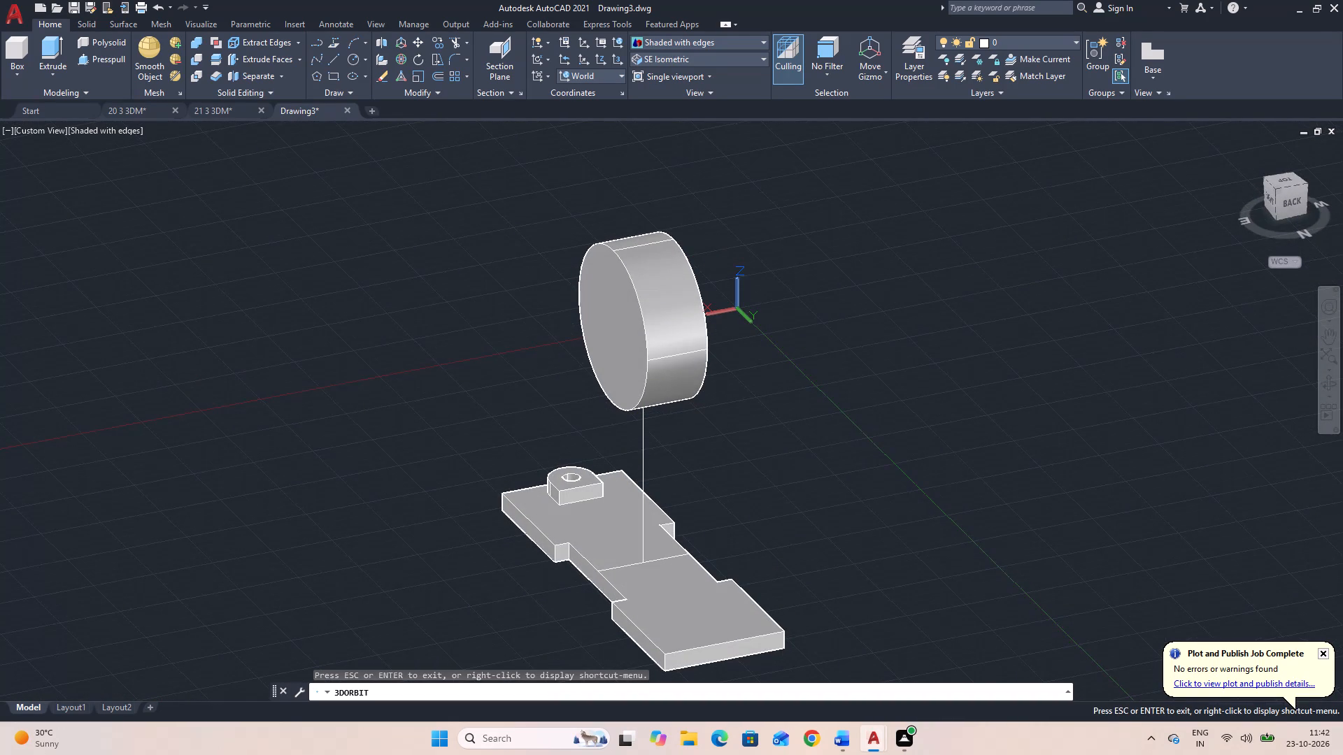
key("Escape")
type("L")
key("space")
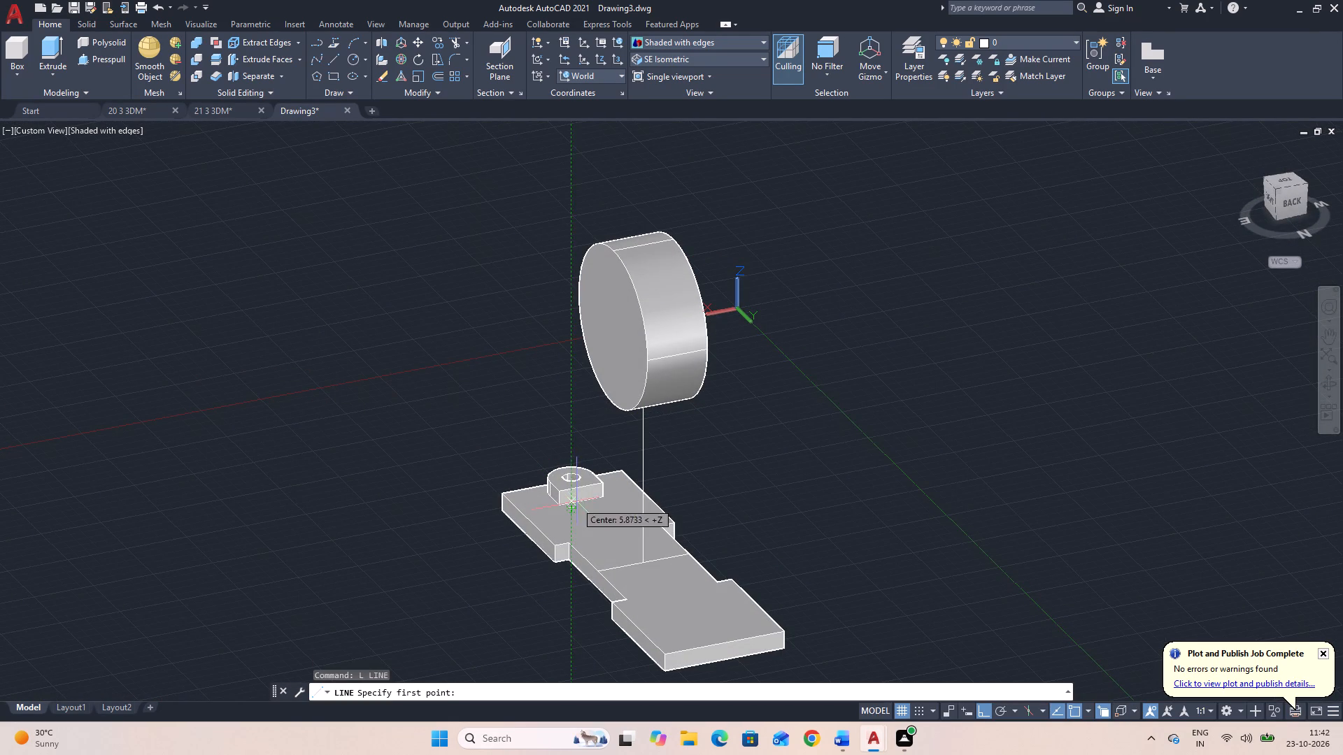
left_click(583, 501)
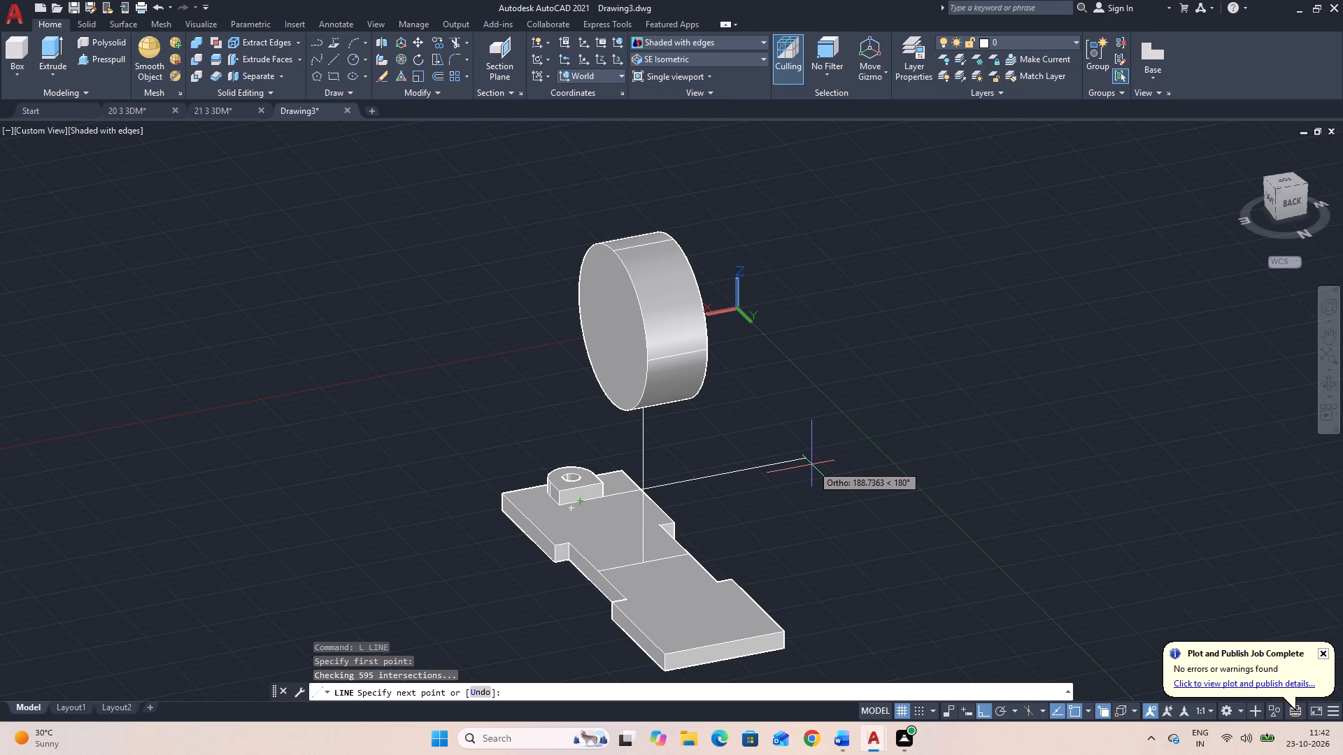
type("325")
key("BackSpace")
type(".5")
key("Return")
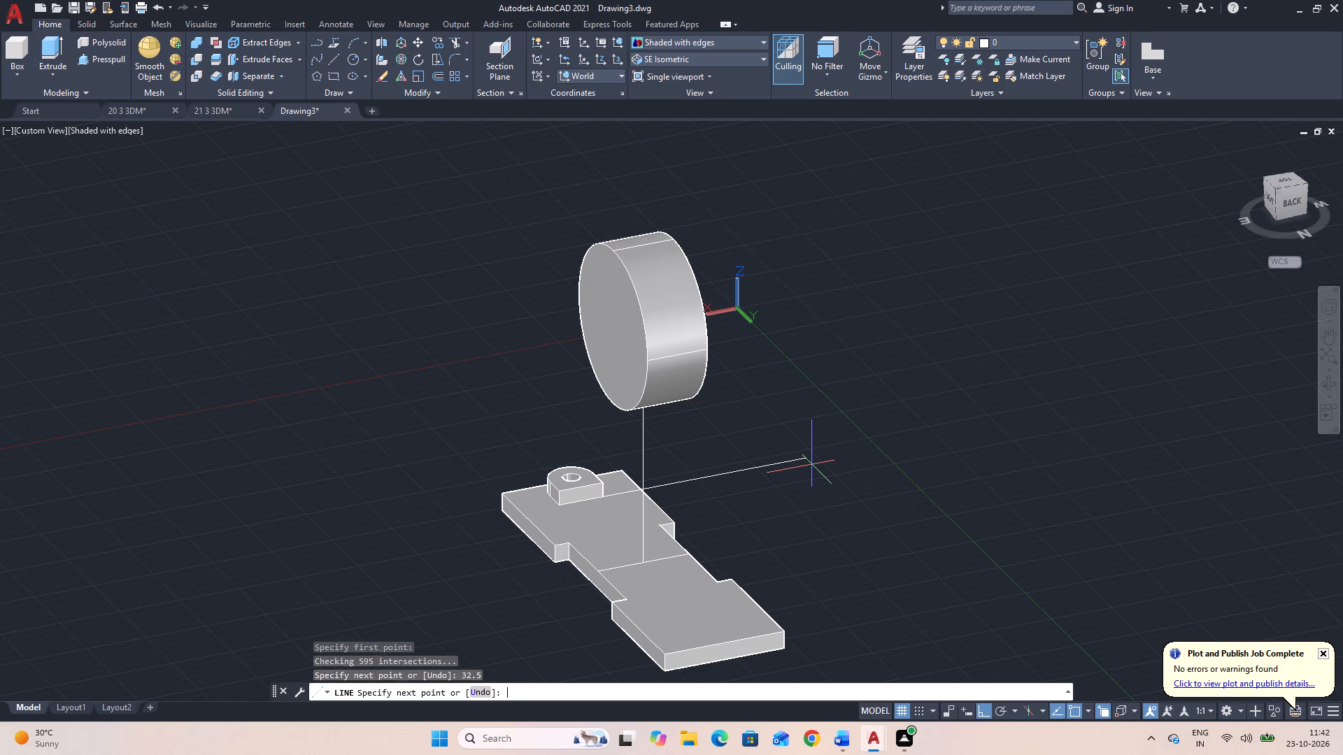
type("64")
key("BackSpace")
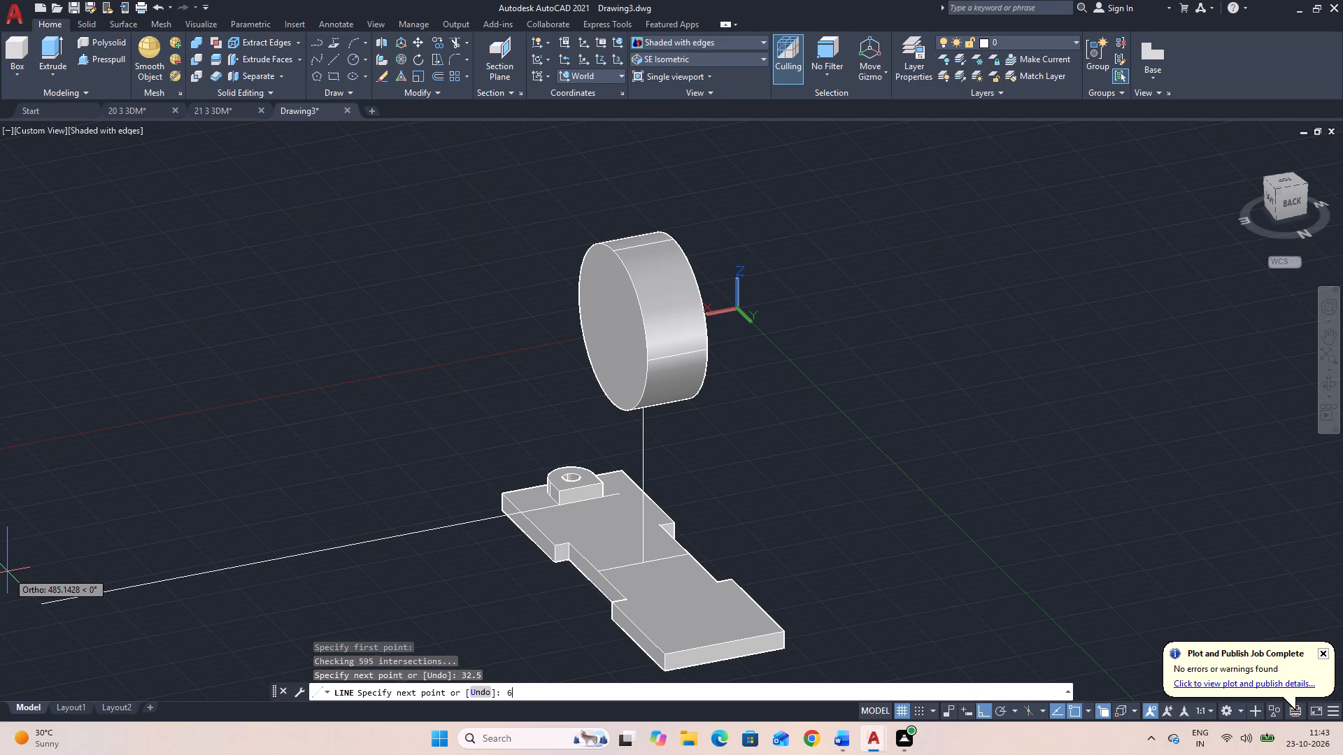
key("5")
key("Return")
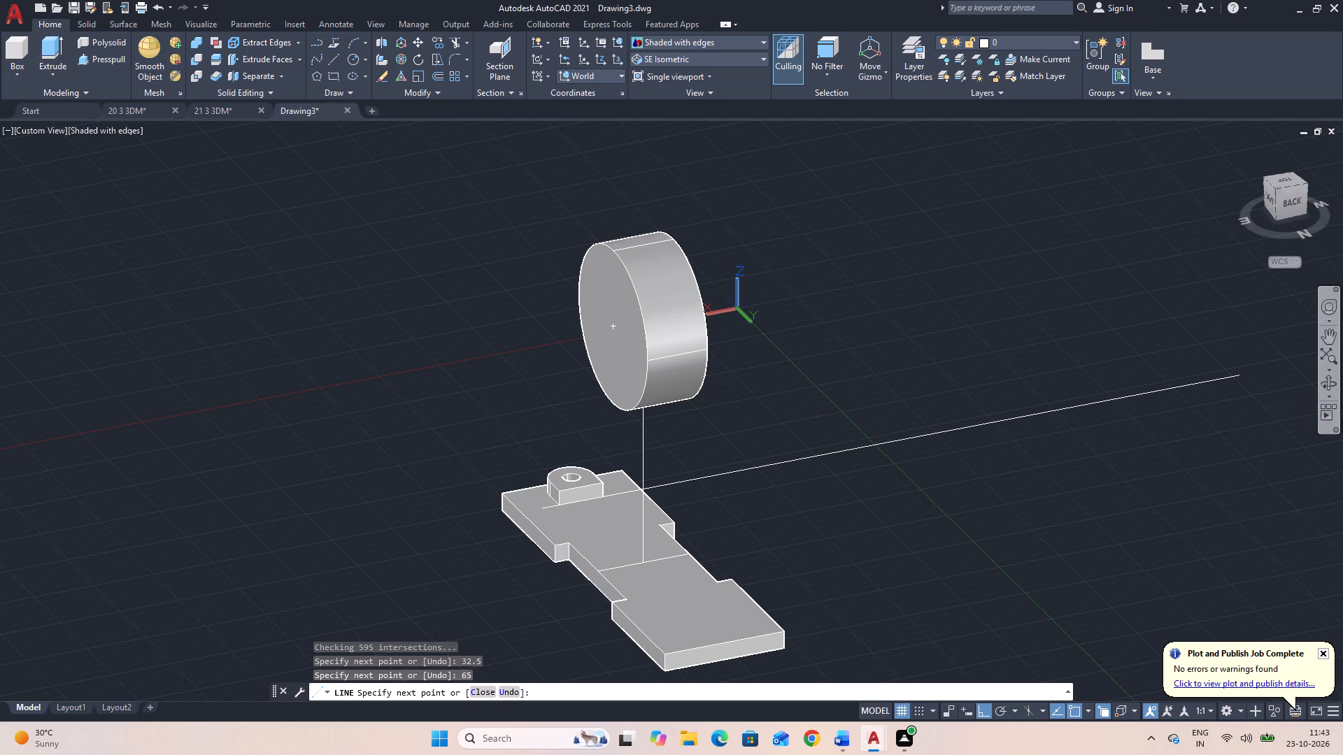
Continue the line up to the inner end of the 7-long line at the cylinder's front face, then across to its back-face counterpart.
left_click(1327, 386)
left_click_drag(918, 518, 1177, 542)
left_click_drag(1013, 533, 1130, 538)
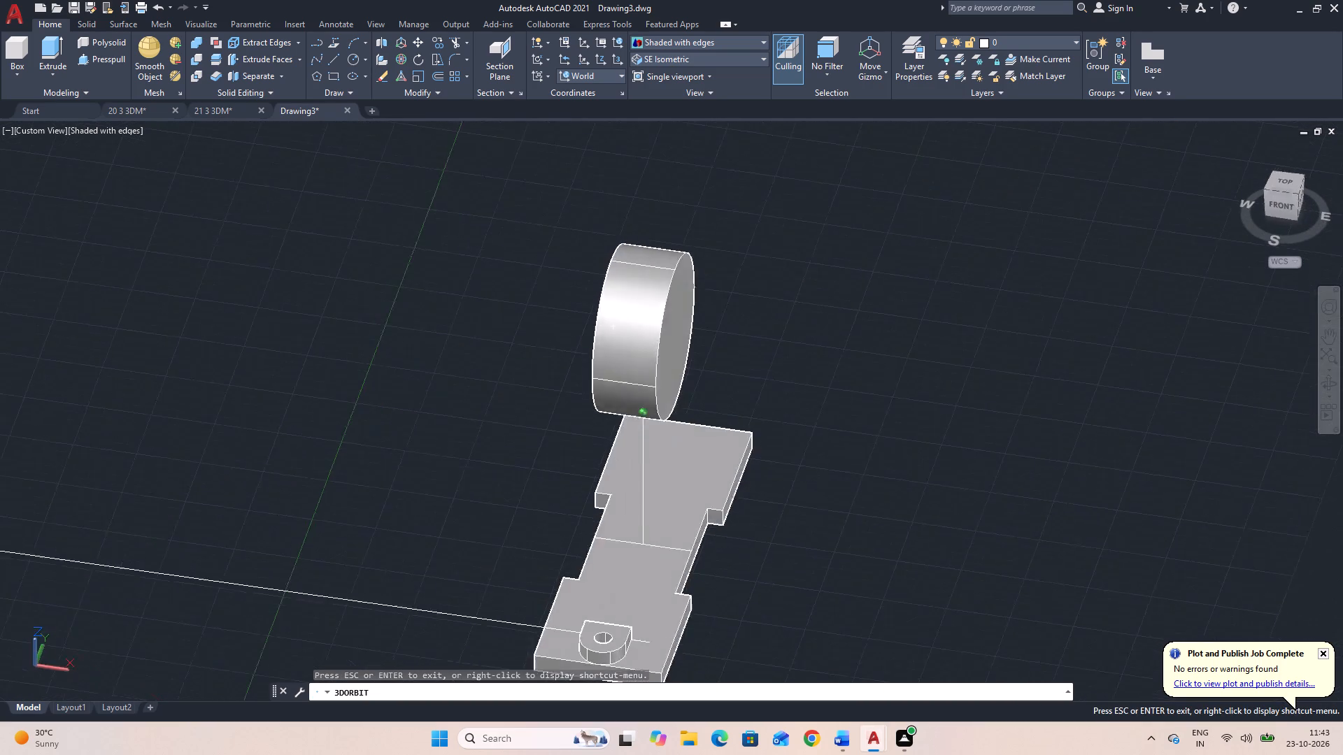
left_click_drag(1130, 538, 1146, 524)
key("Escape")
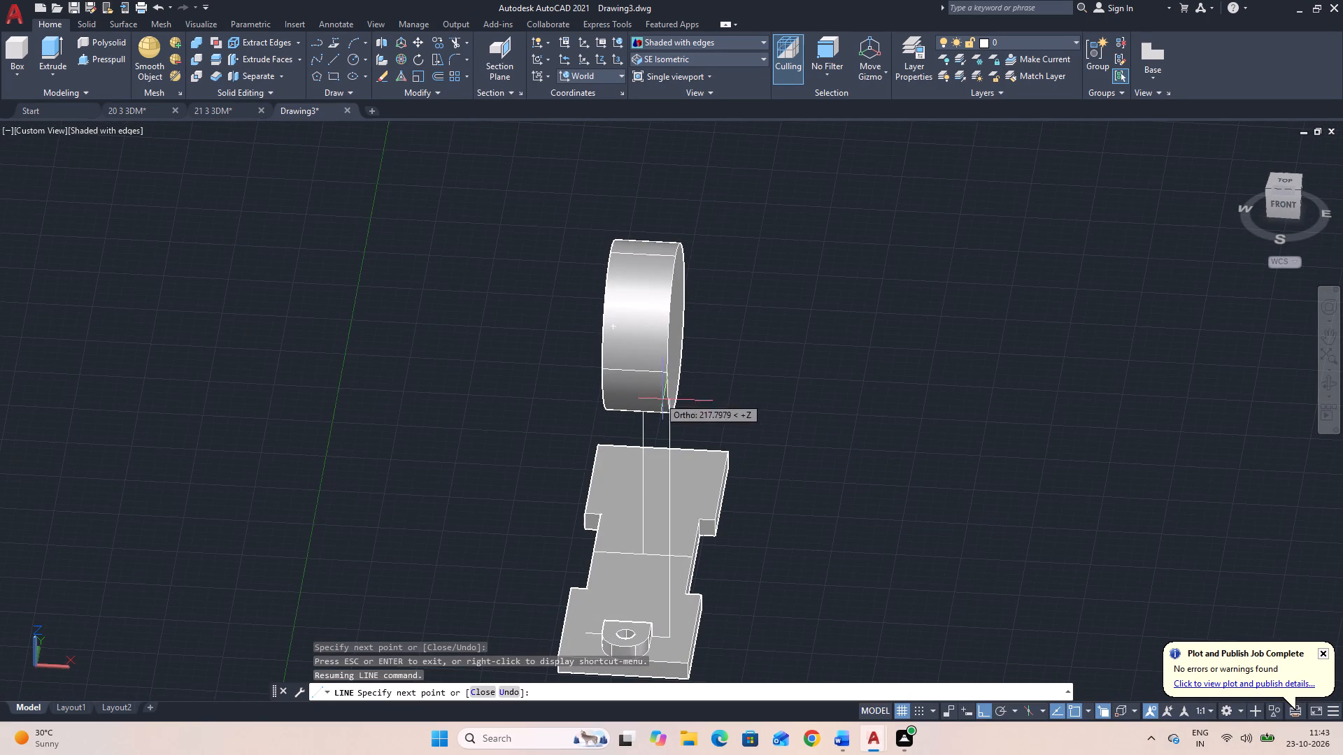
scroll(657, 371, "up", 3)
left_click(657, 371)
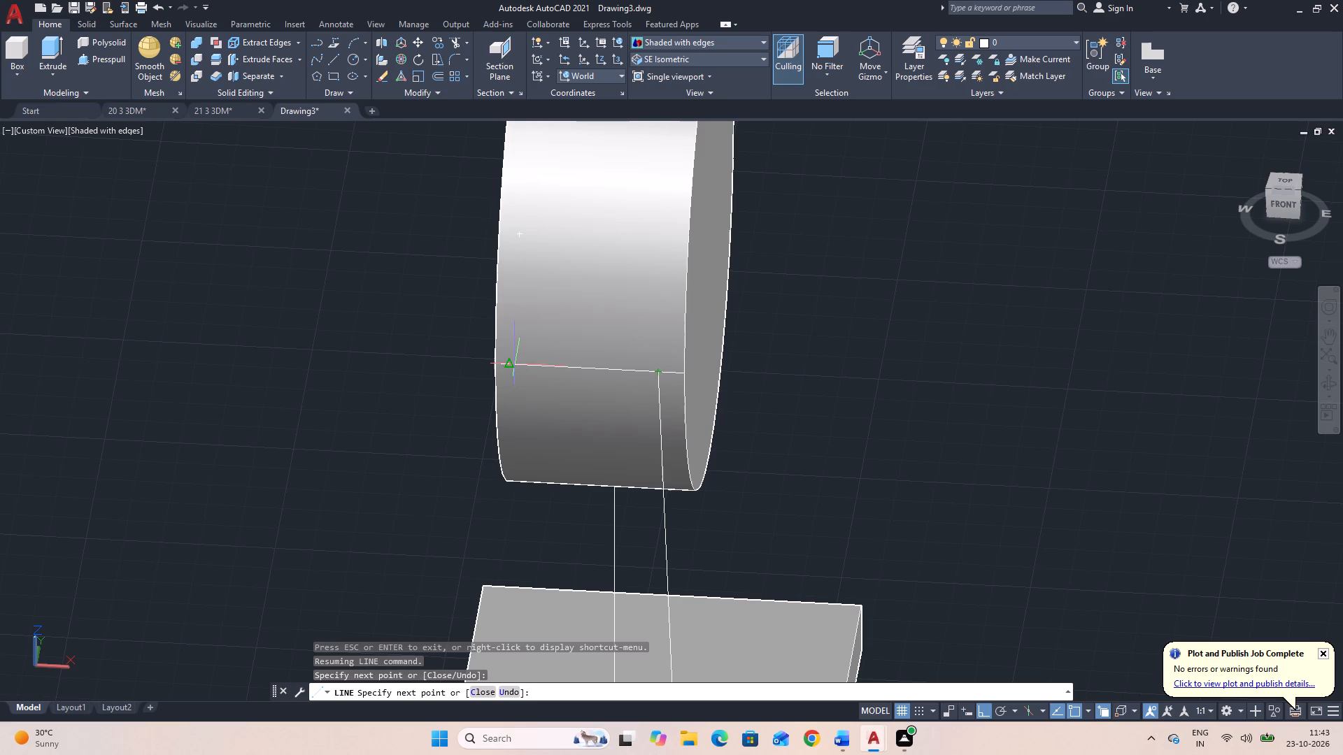
left_click(525, 363)
Continue the line from the cylinder's back-face side down to the other end of the 65-long base line beside the boss.
scroll(529, 461, "down", 2)
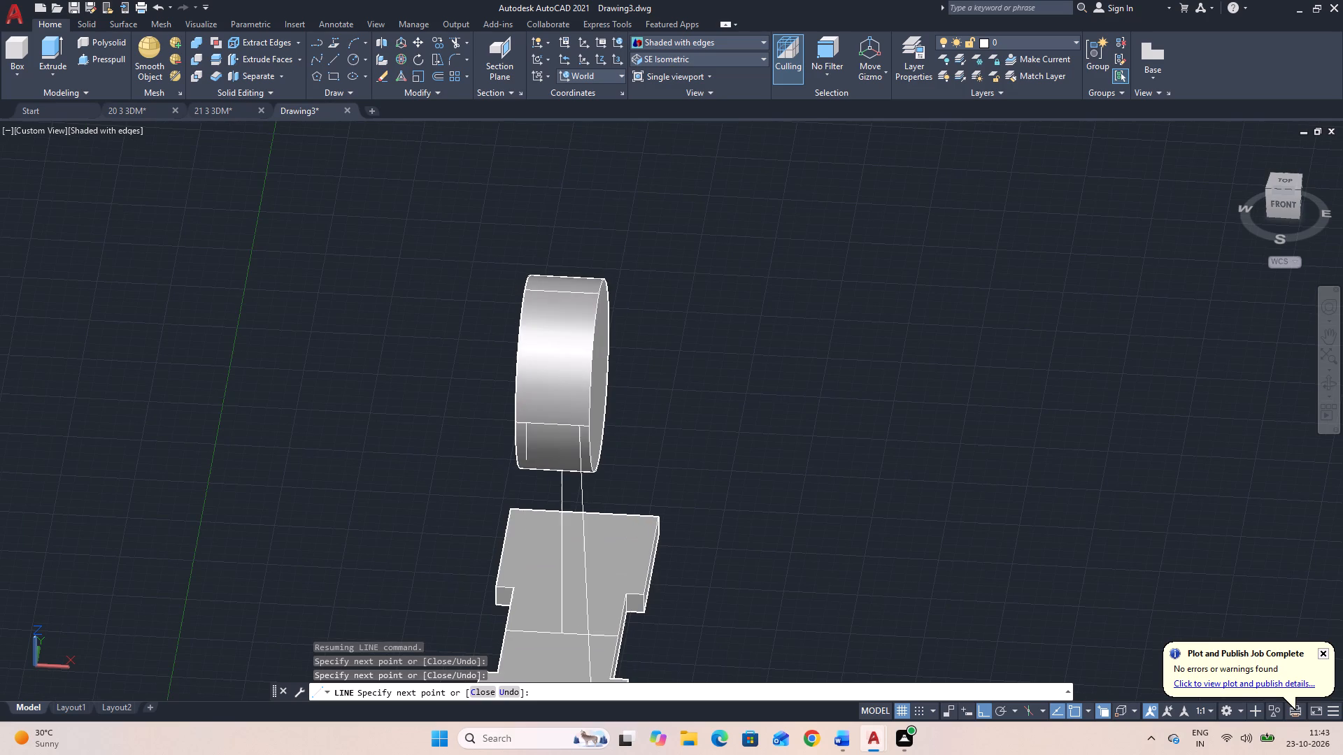
left_click(1328, 384)
left_click_drag(929, 561, 1128, 522)
left_click_drag(1039, 547, 1156, 540)
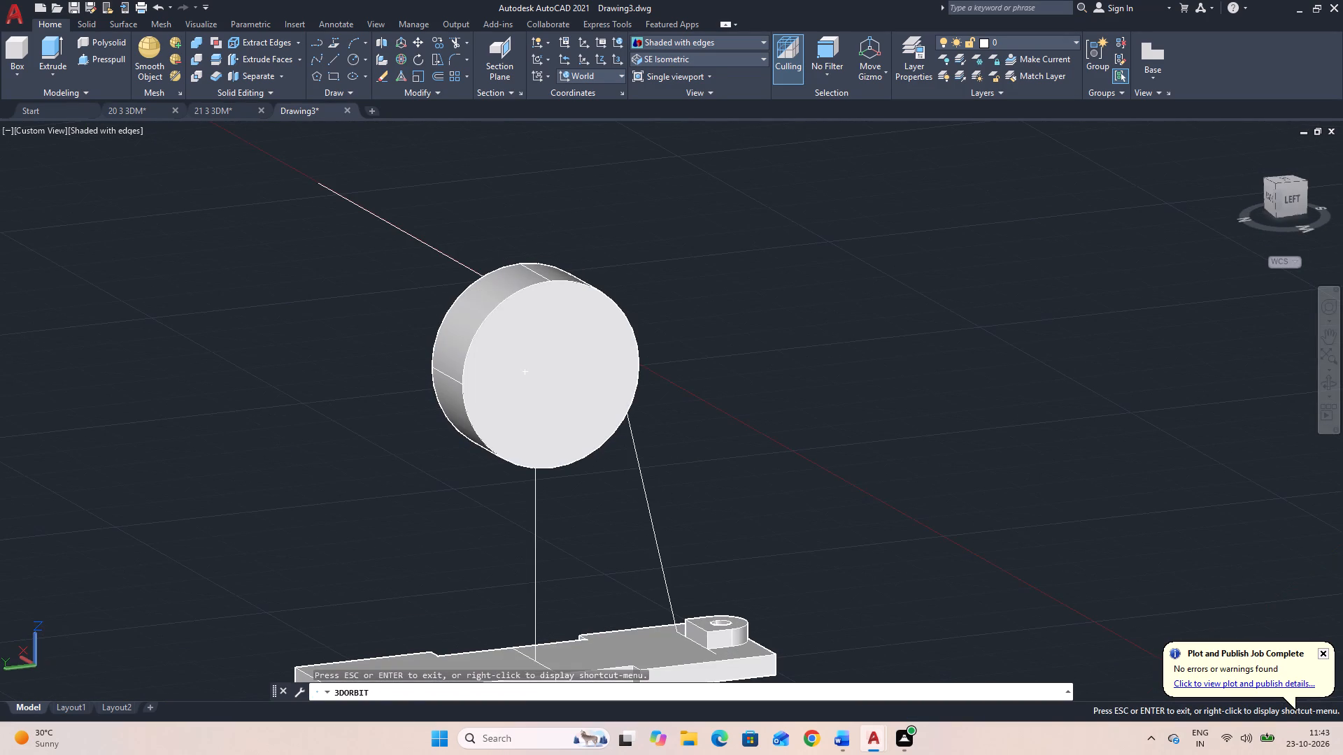
key("Escape")
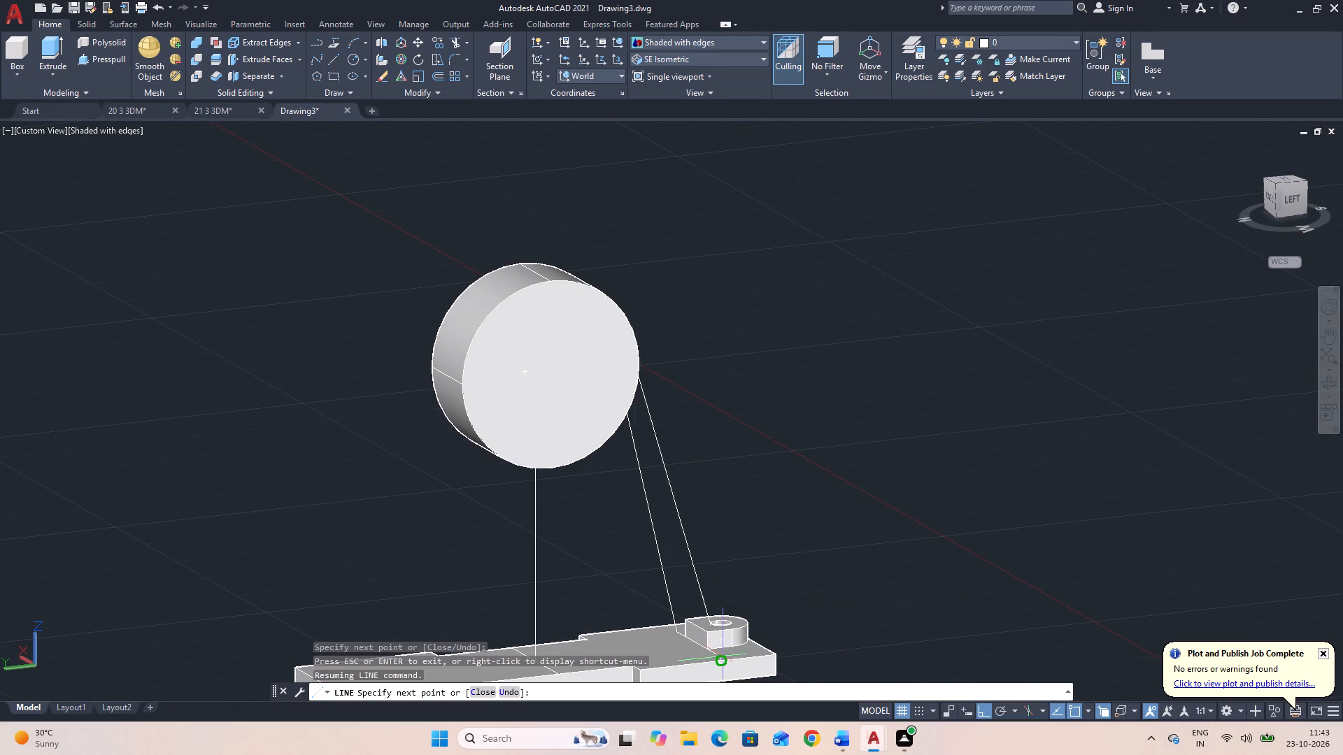
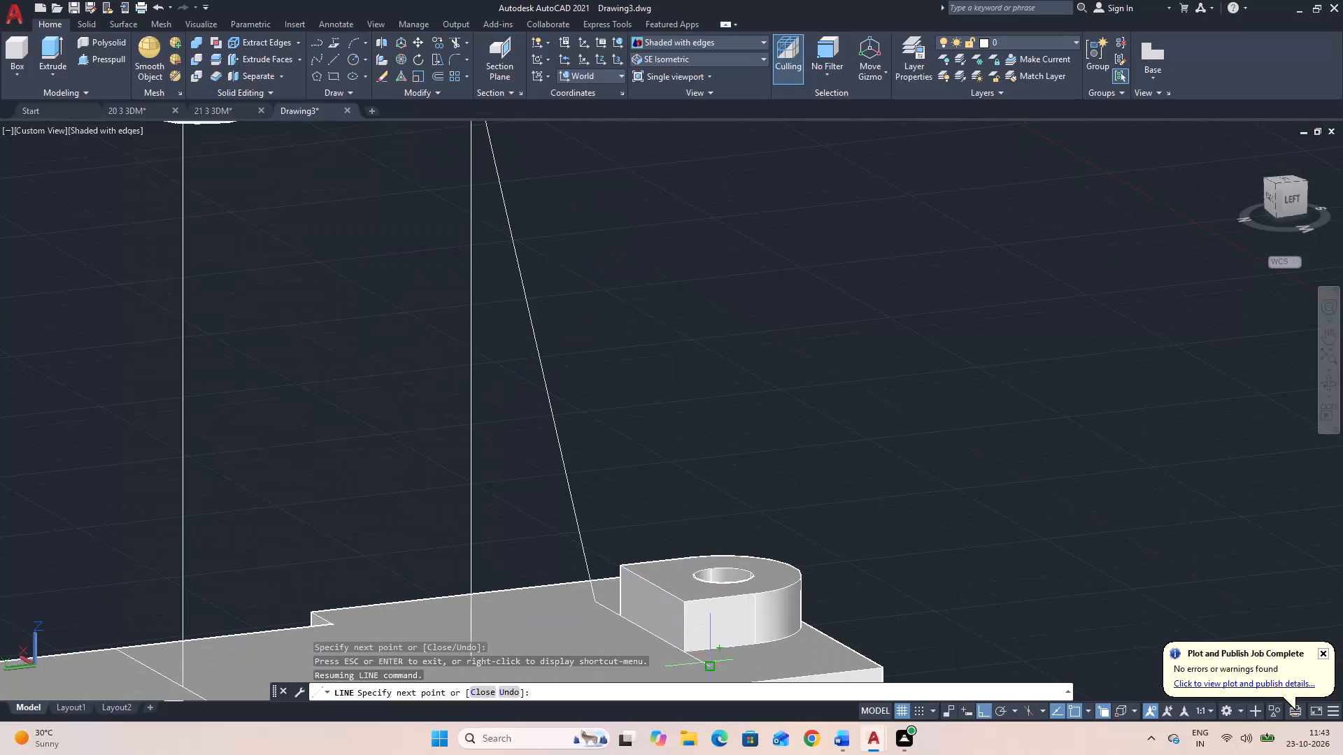
Close the support outline by ending the sloping line at the outer end of the 65-long base line.
left_click(709, 670)
key("Escape")
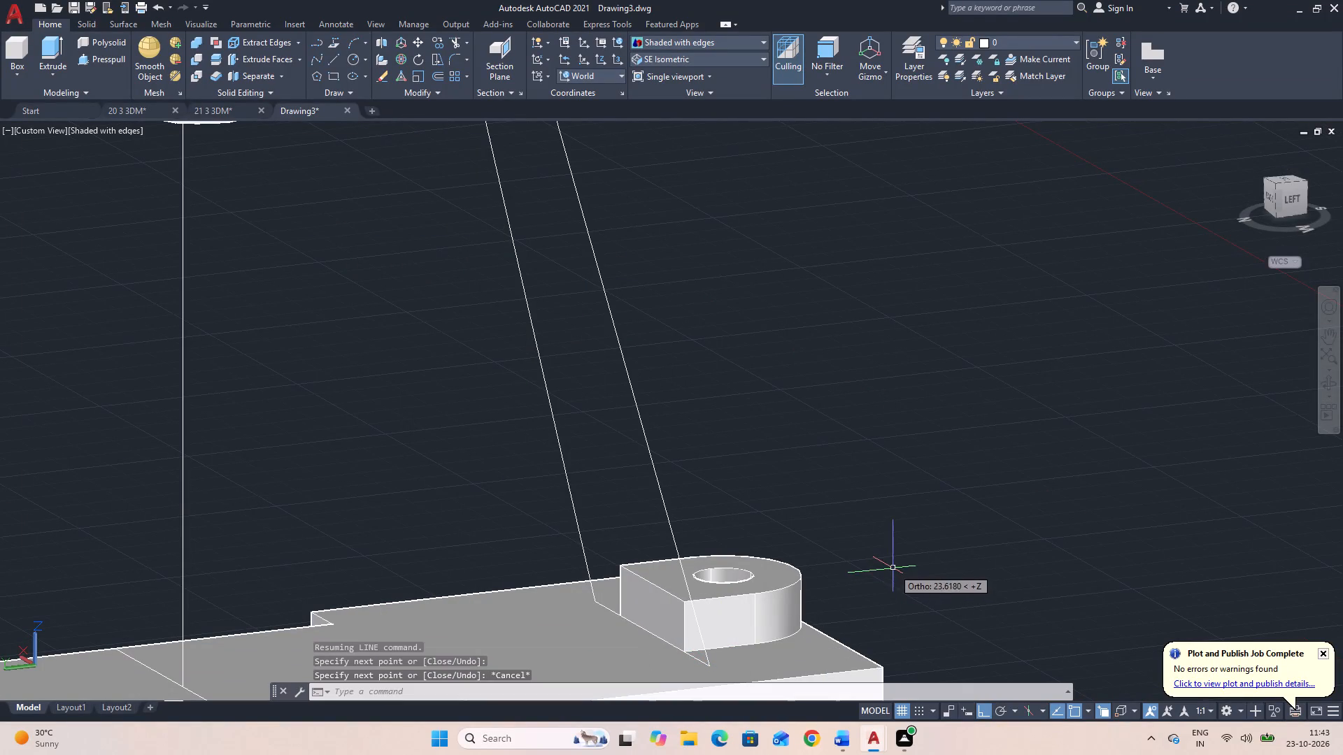
Move the support outline's top line, two sloping lines and short base line about 207 along positive X, clear of the plate.
left_click(1326, 383)
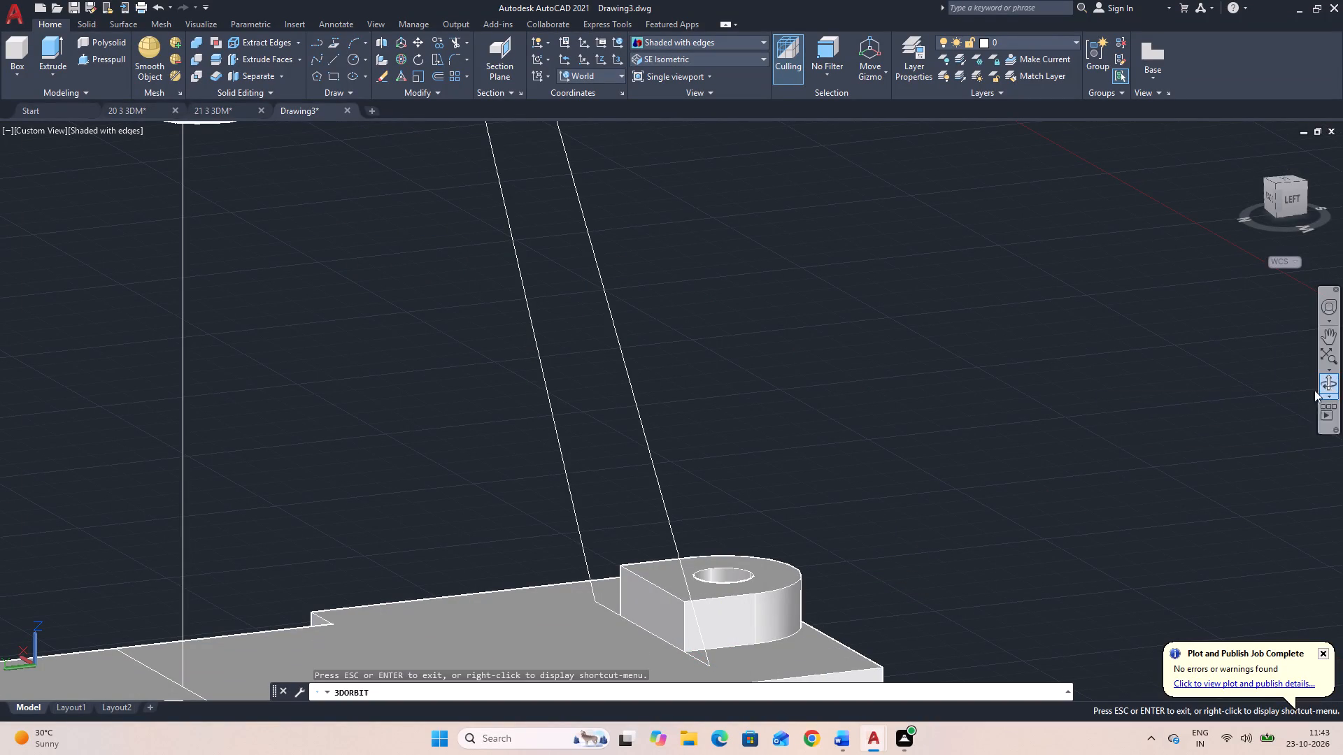
left_click_drag(1244, 416, 789, 359)
scroll(791, 357, "down", 7)
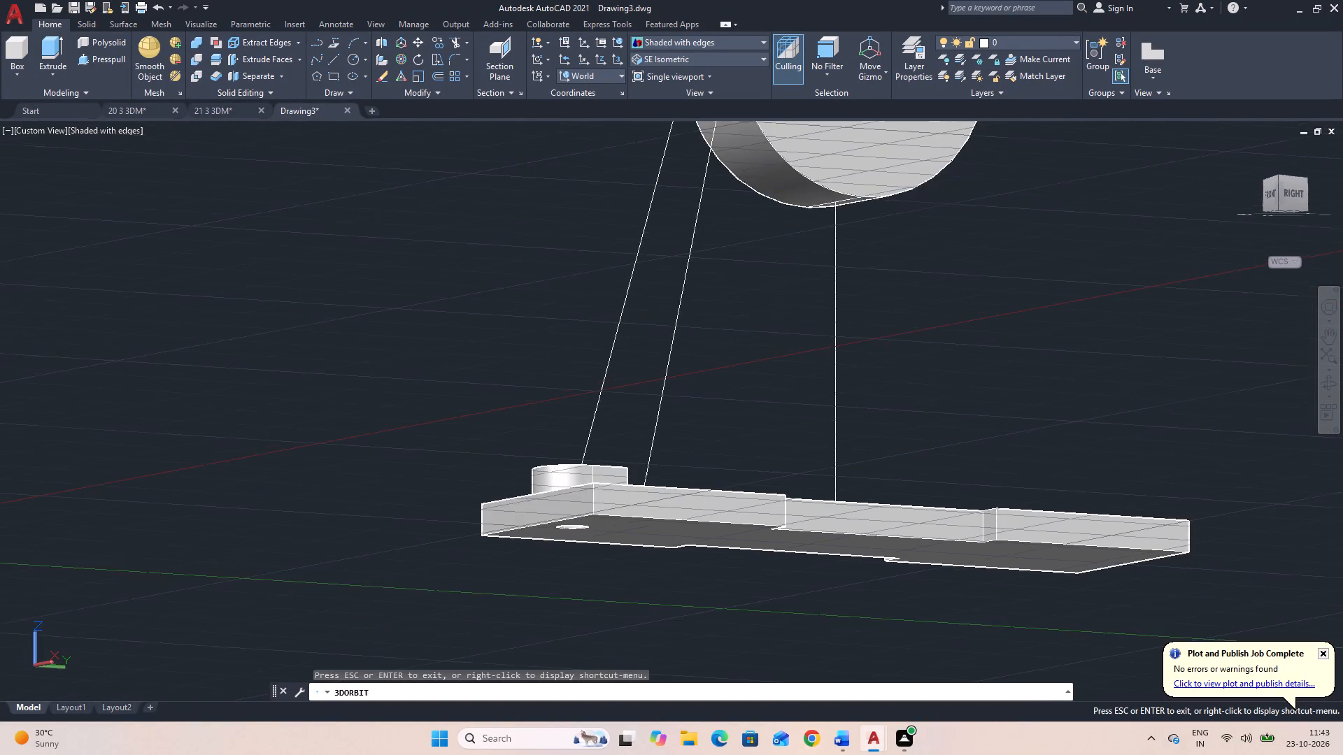
scroll(803, 370, "down", 5)
left_click_drag(1091, 326, 1119, 392)
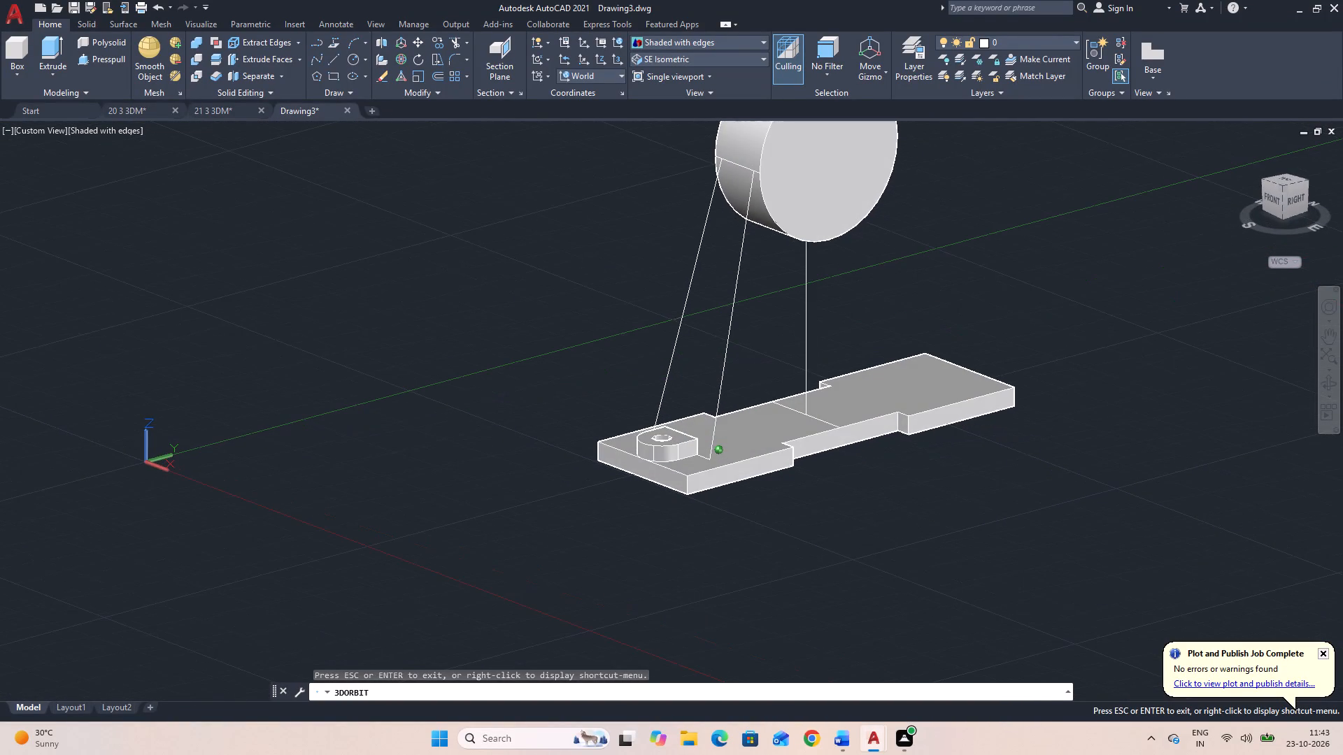
left_click_drag(1044, 317, 1270, 333)
left_click_drag(1115, 359, 1187, 375)
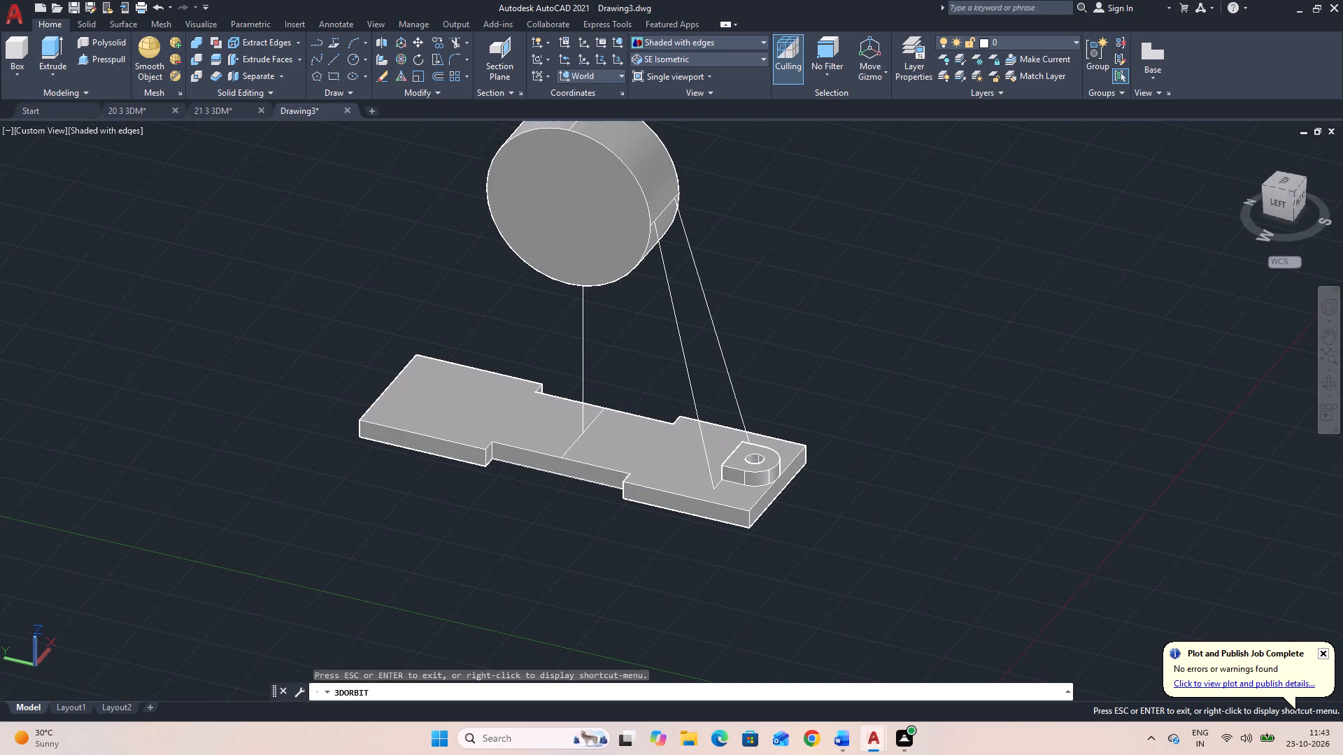
key("Escape")
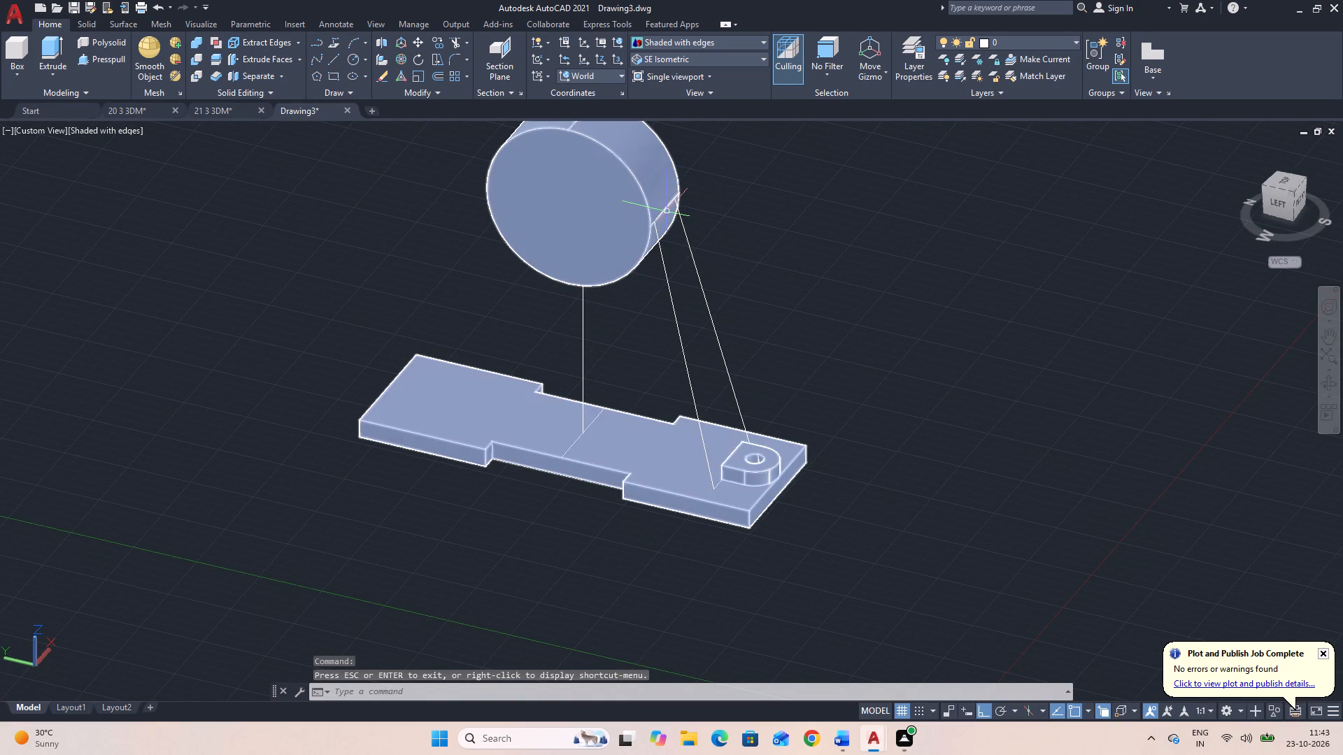
left_click(667, 211)
key("Escape")
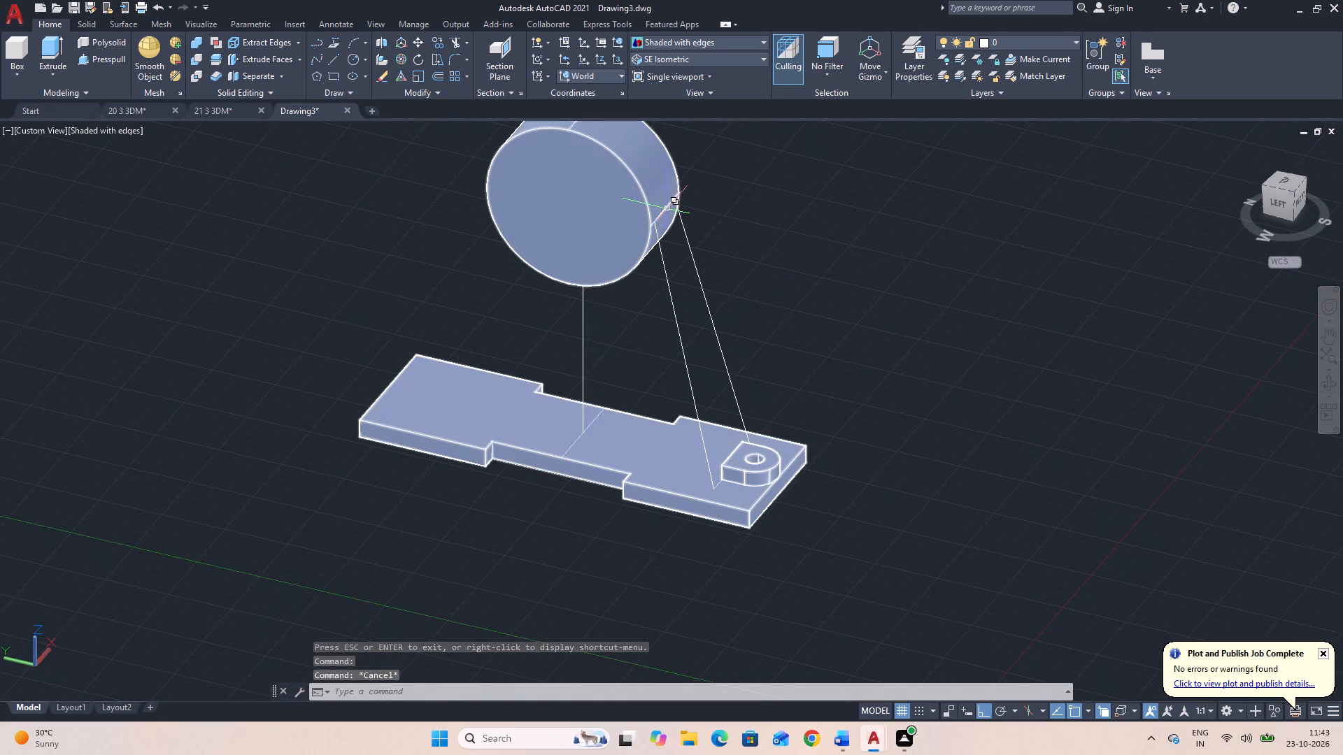
left_click(668, 209)
left_click(725, 275)
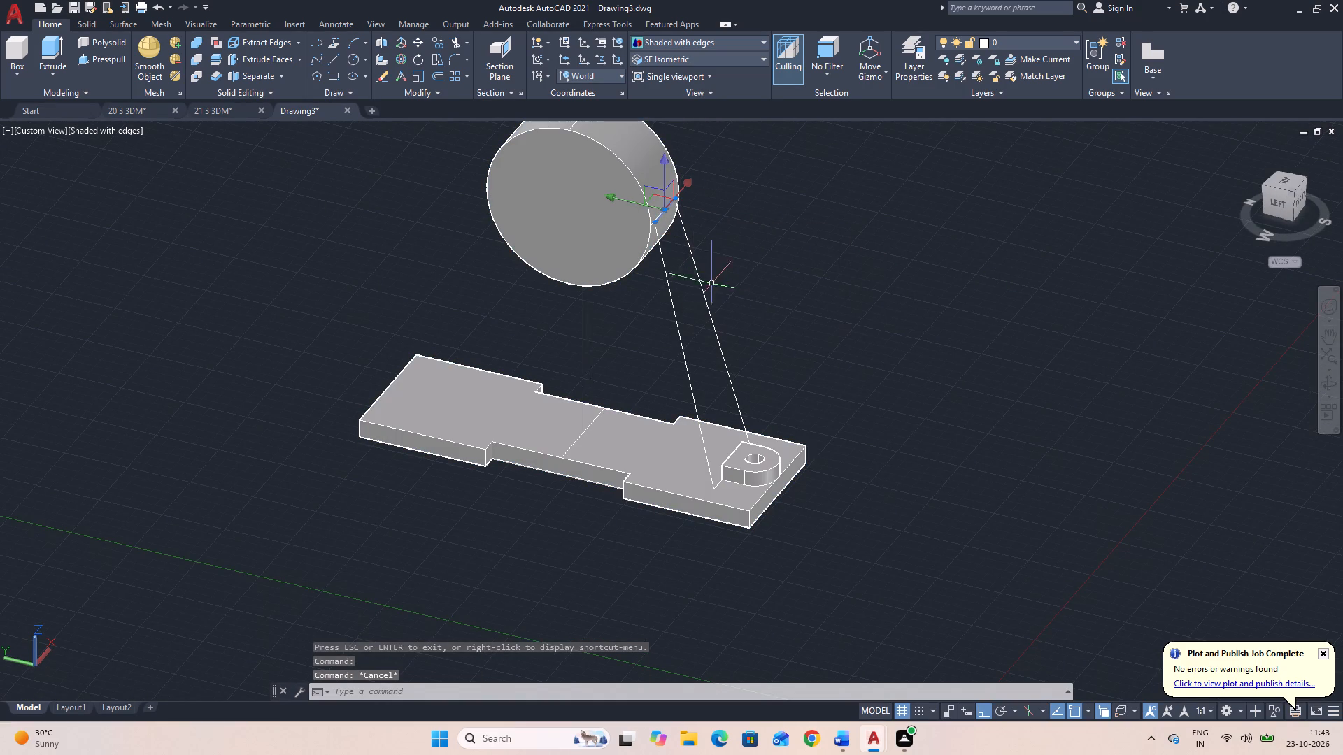
left_click(674, 304)
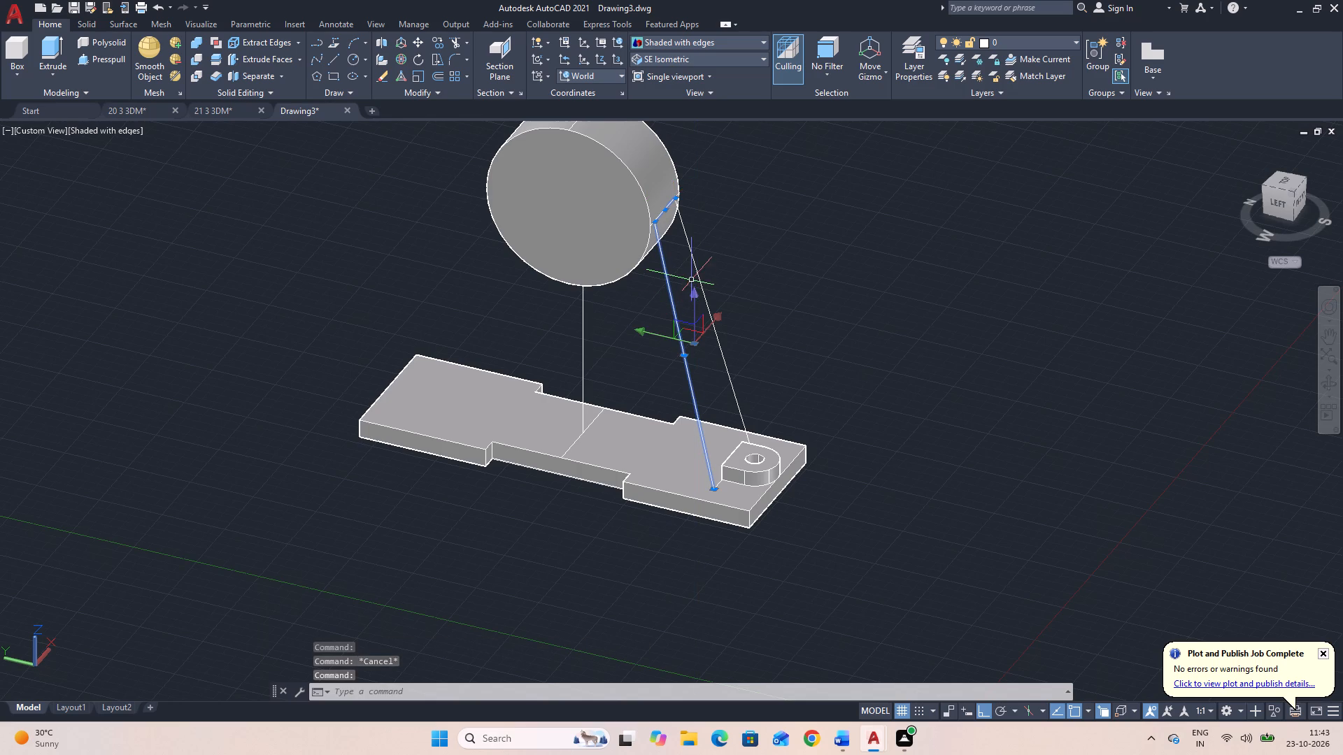
left_click(695, 266)
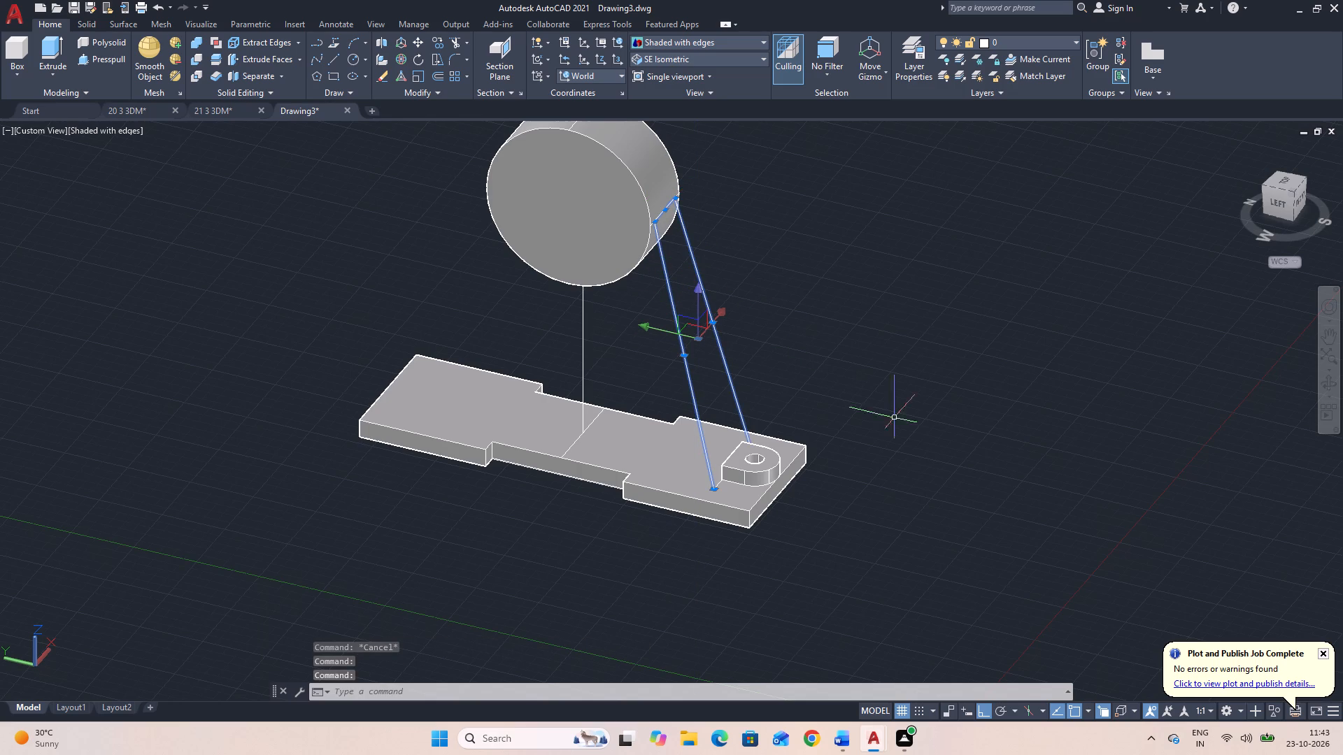
scroll(716, 479, "up", 3)
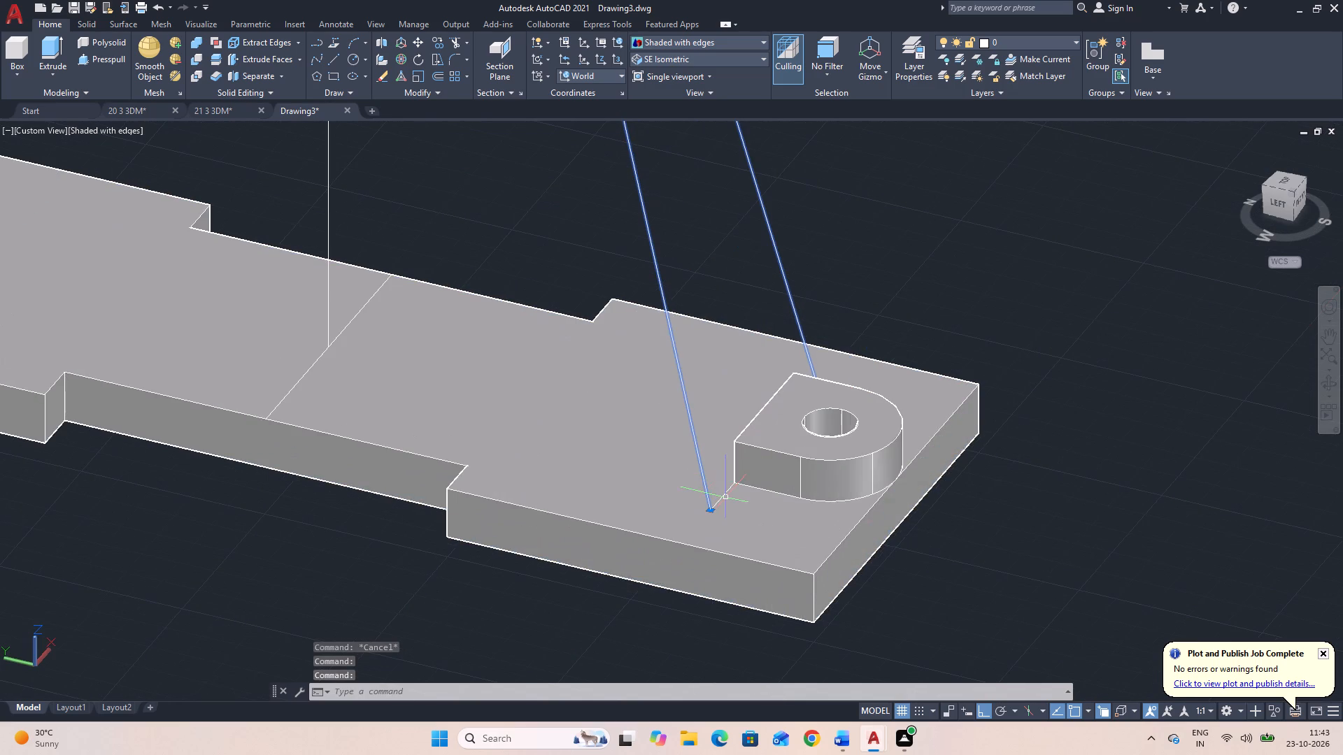
left_click(723, 494)
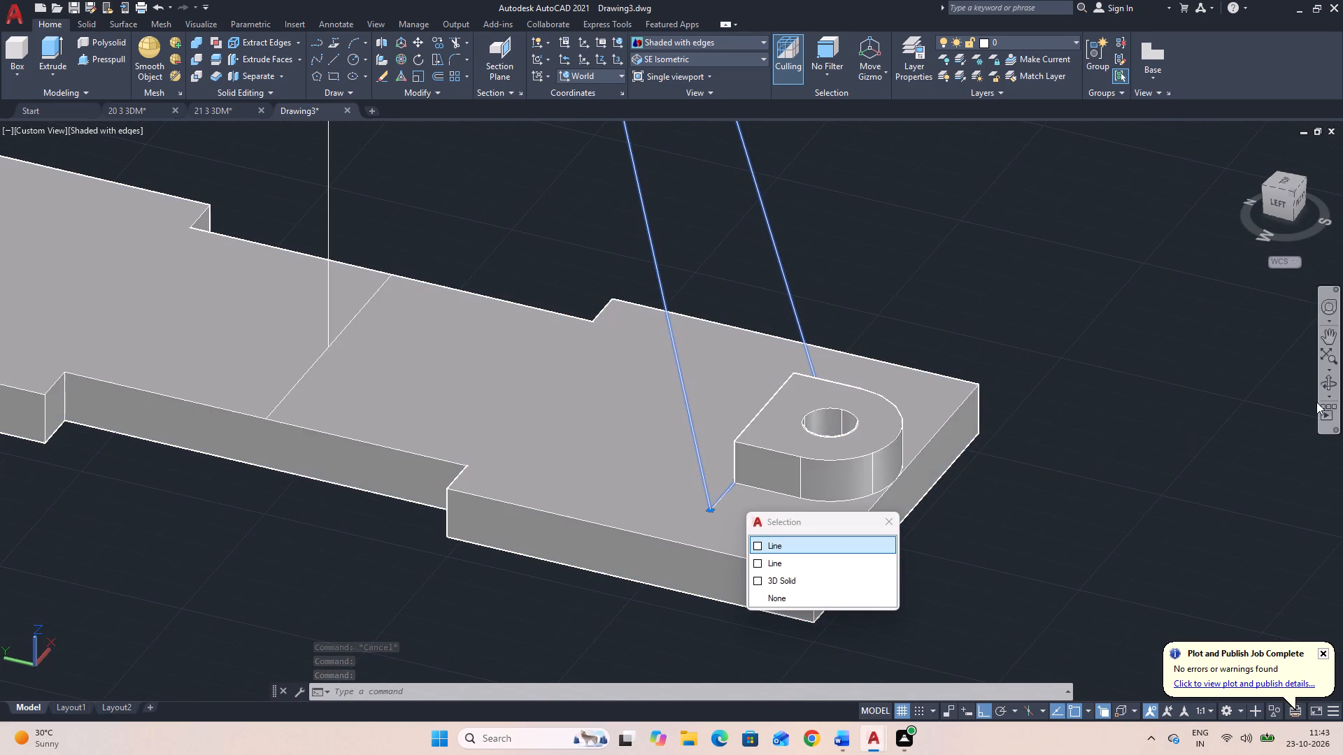
scroll(1305, 398, "down", 2)
scroll(1205, 401, "down", 1)
middle_click_drag(1222, 411, 1088, 410)
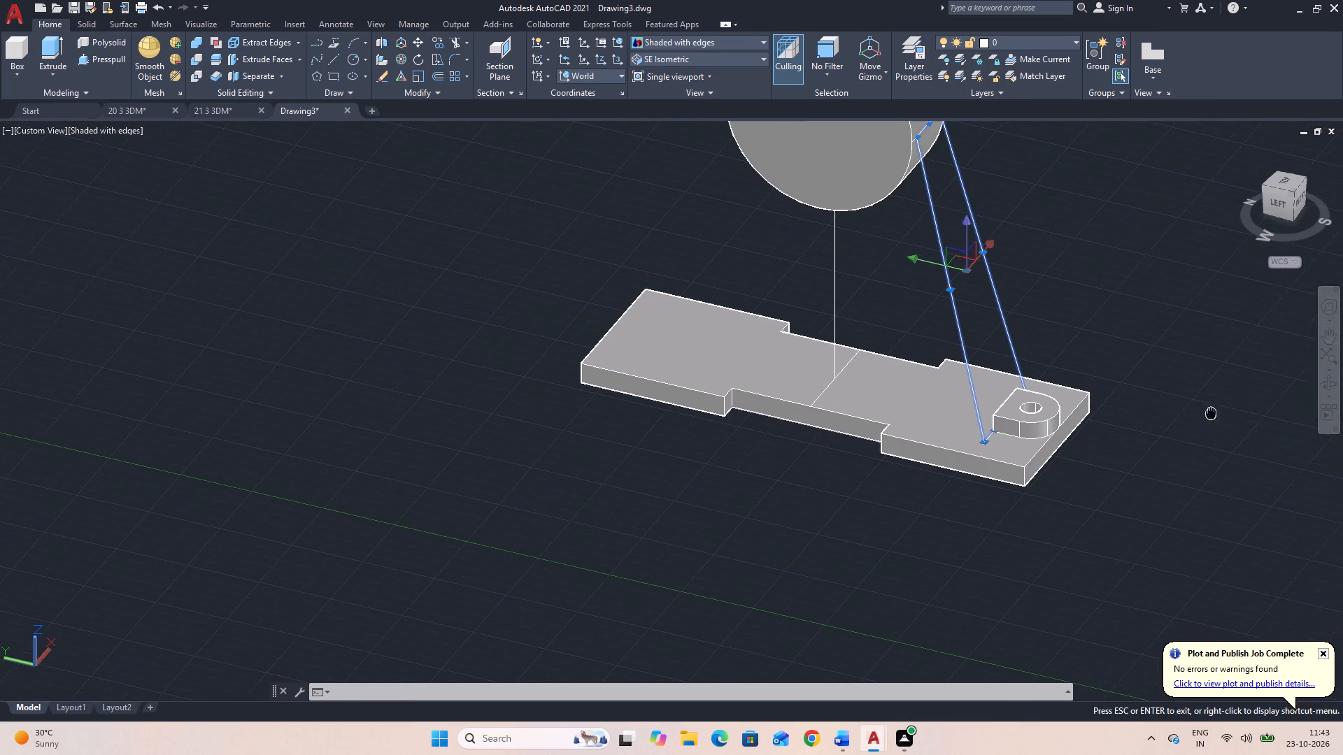
middle_click_drag(1088, 410, 1004, 410)
type("M")
key("space")
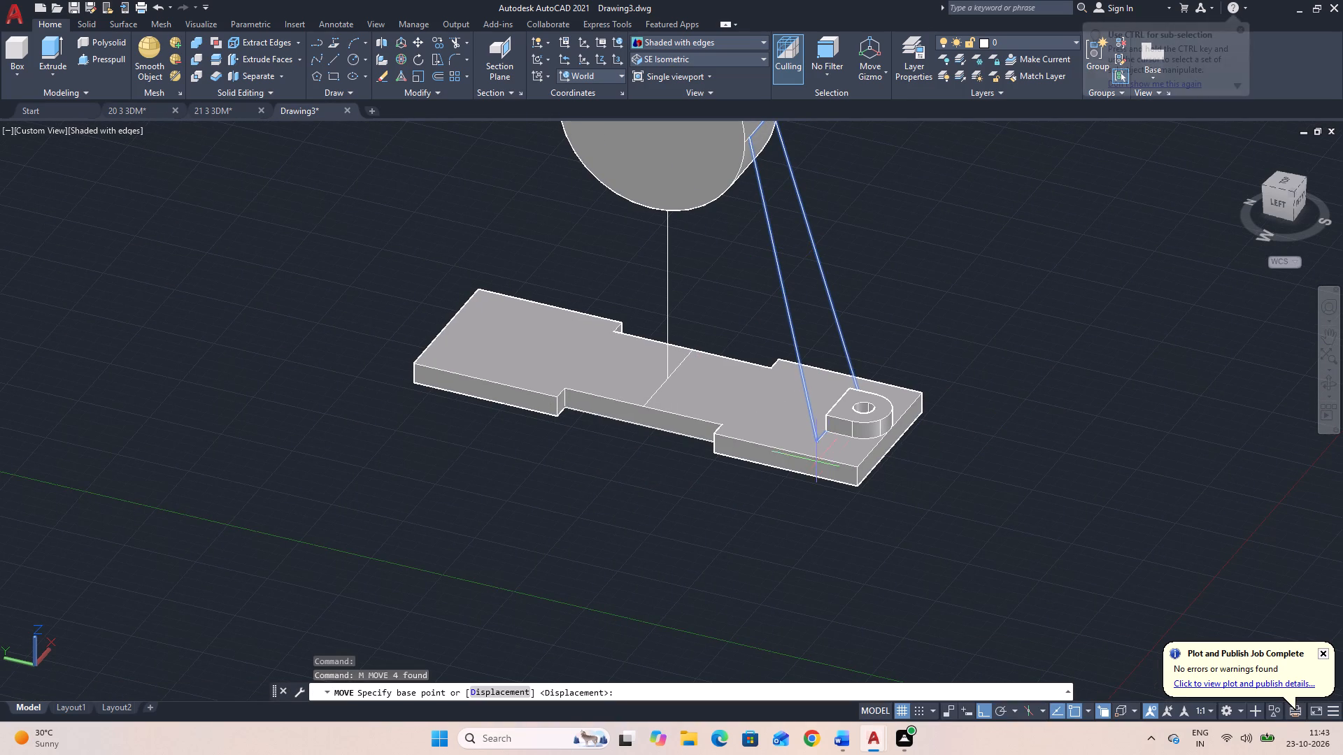
left_click(822, 443)
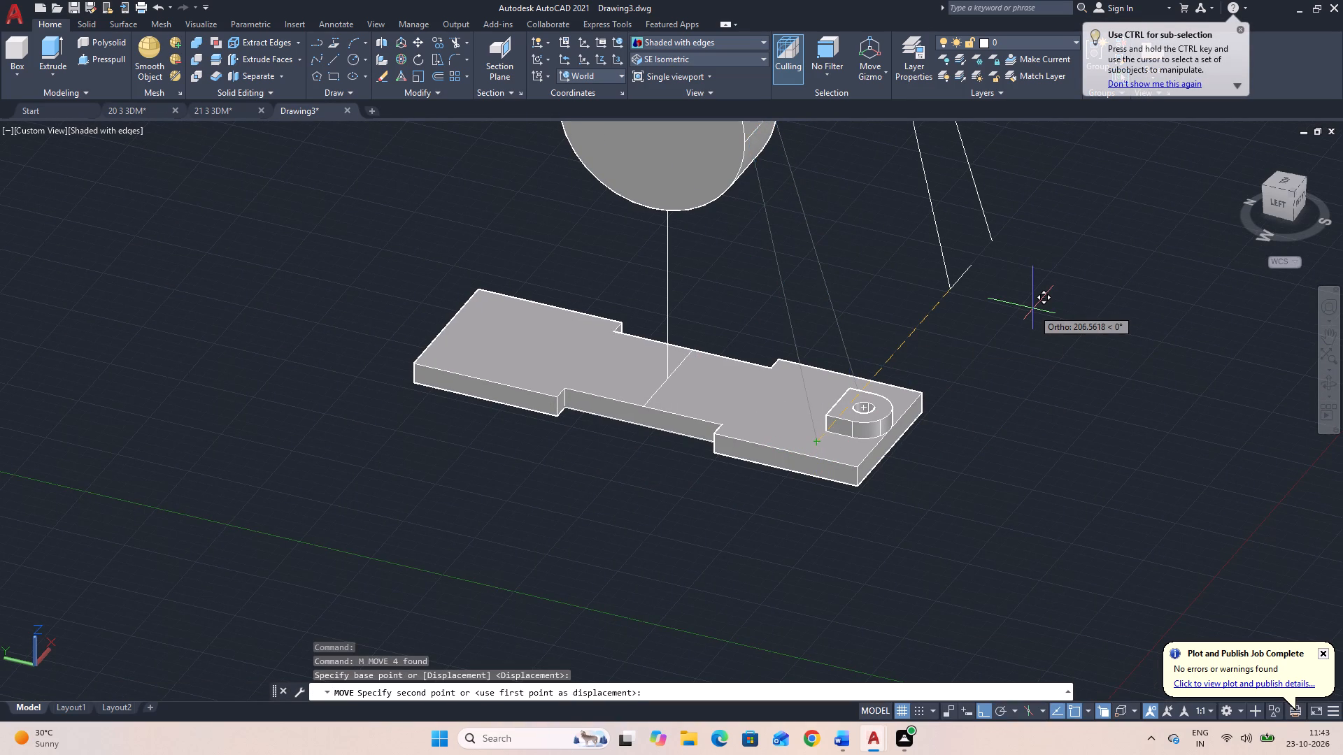
left_click(1033, 309)
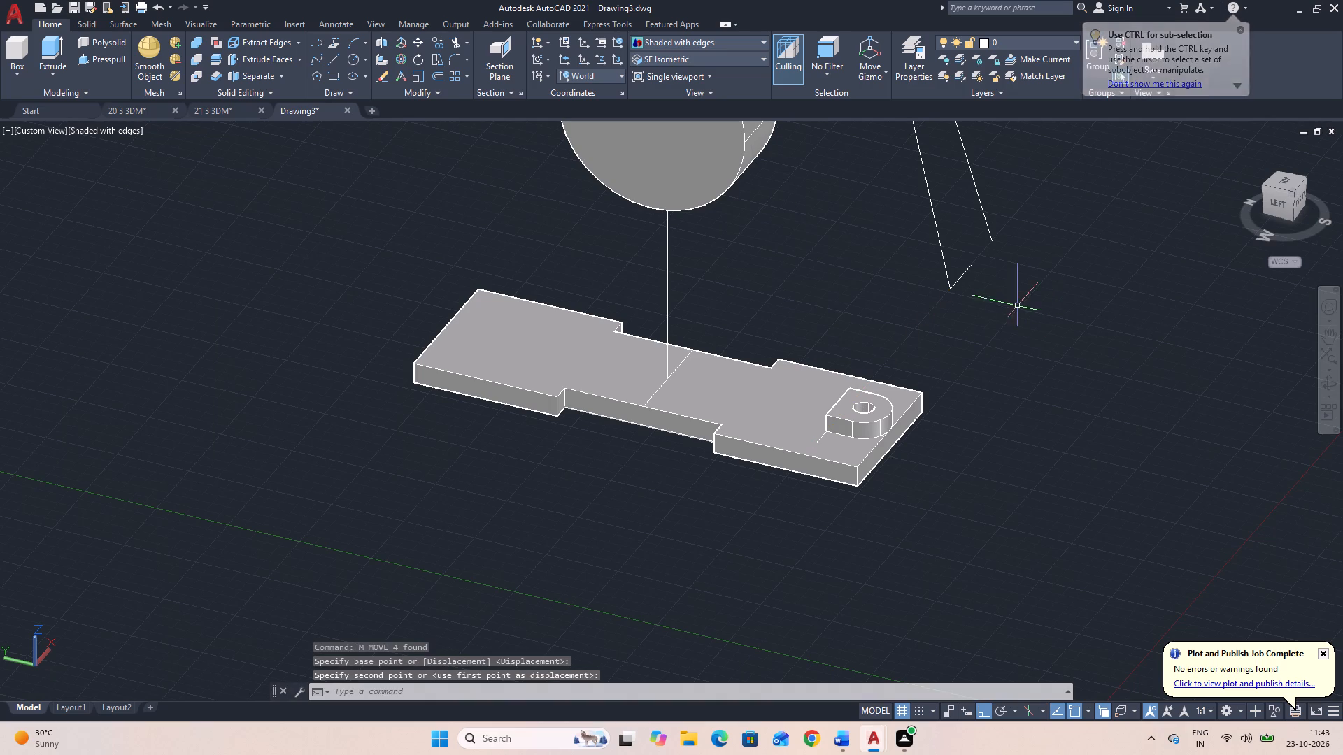
Move the 65-long base line from beside the boss to the relocated support outline, matching its lower corner.
left_click(818, 440)
type("M")
key("space")
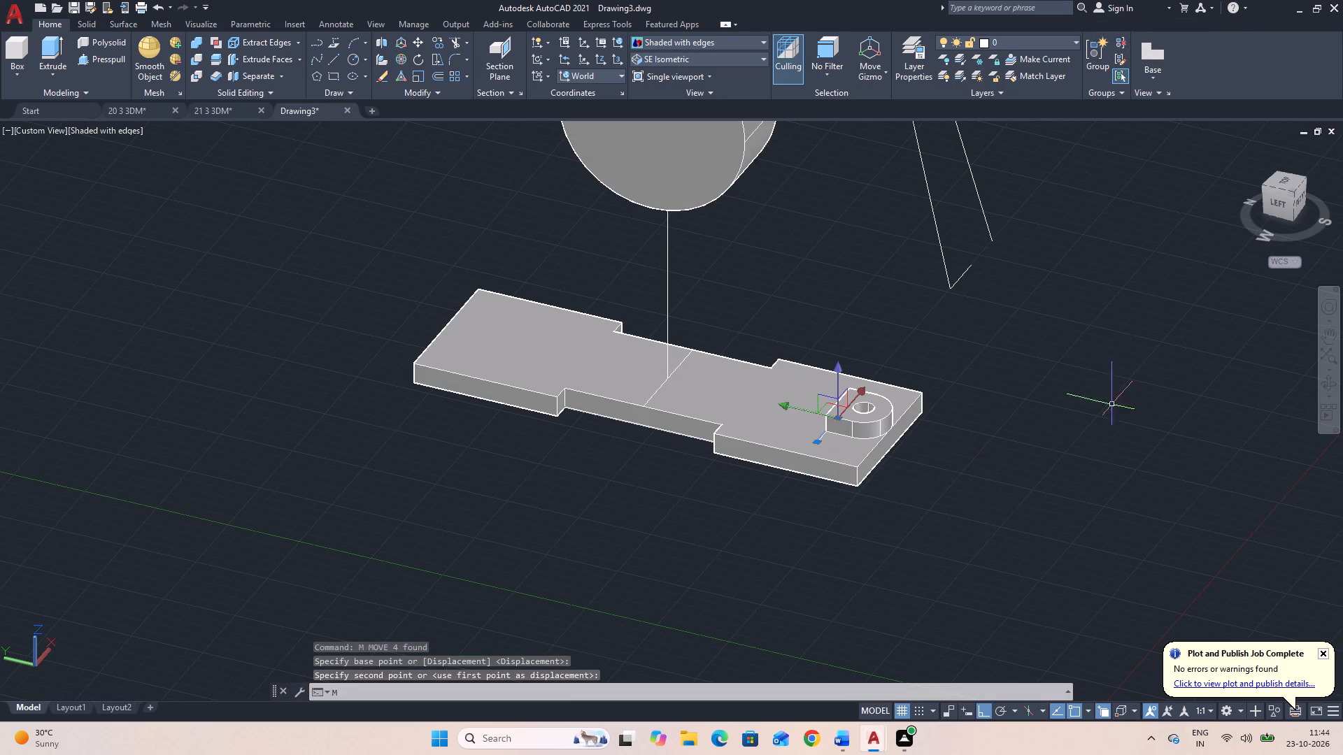
key("space")
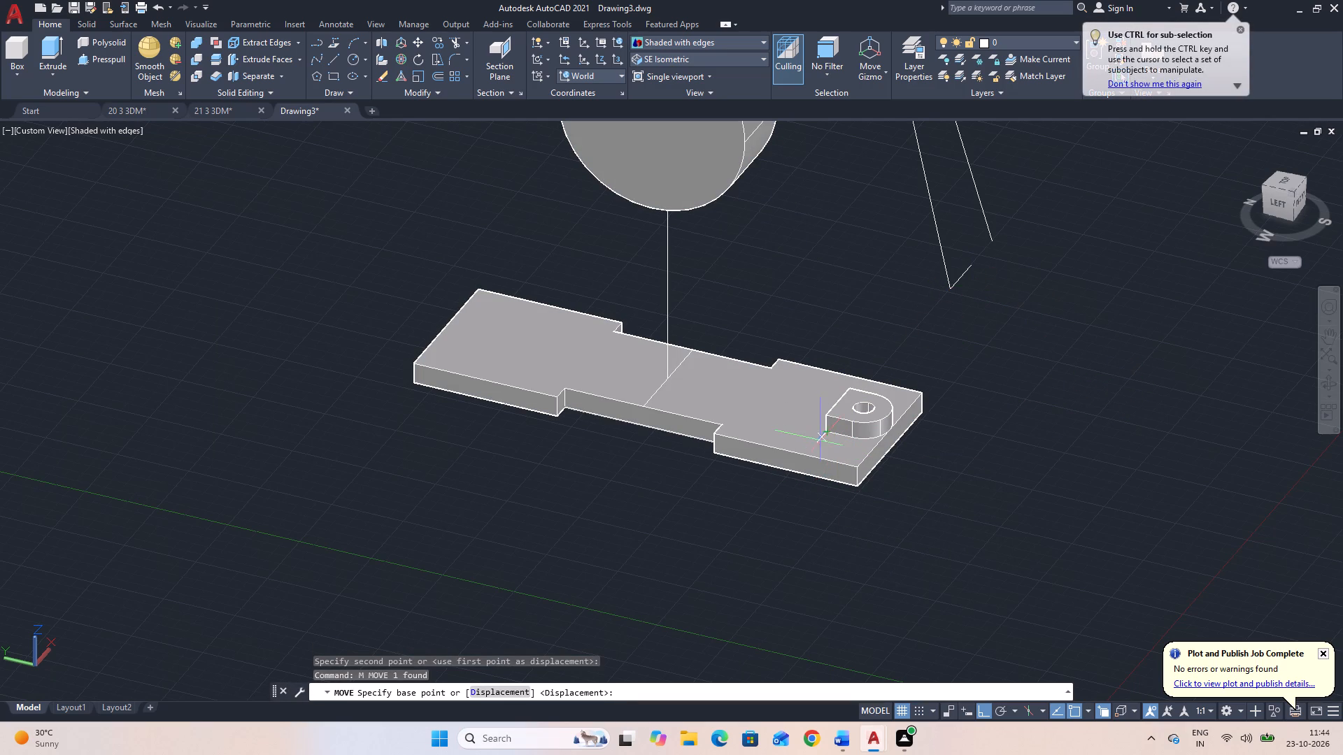
left_click(819, 444)
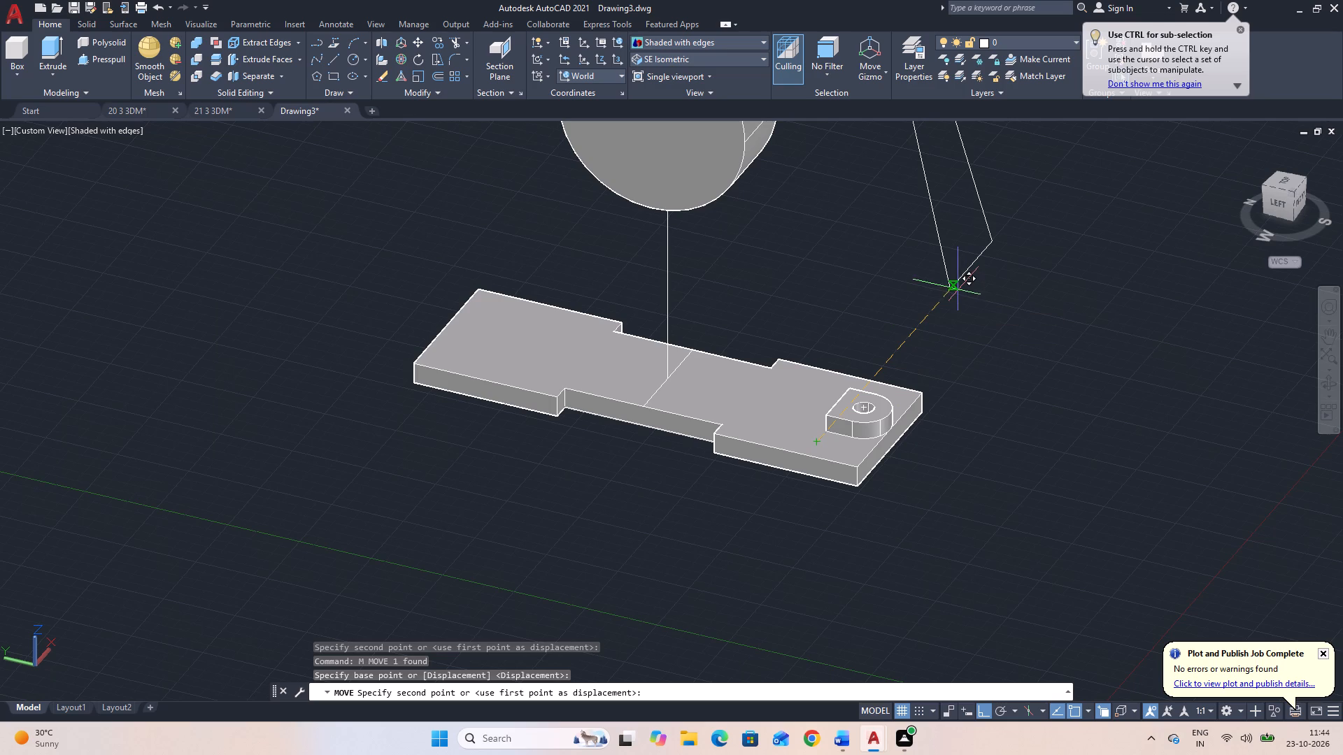
left_click(957, 289)
key("Escape")
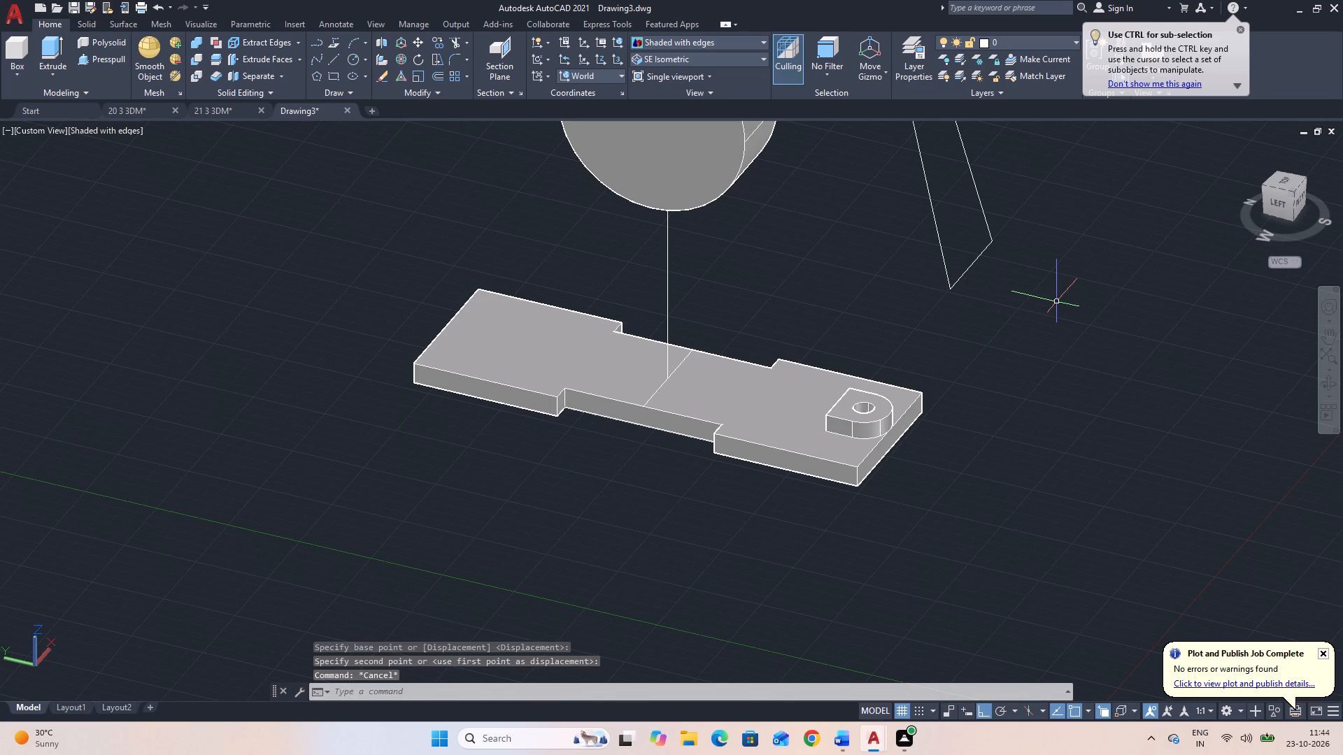
Erase the short 32.5-long line overlapping the relocated outline's bottom edge.
left_click(960, 277)
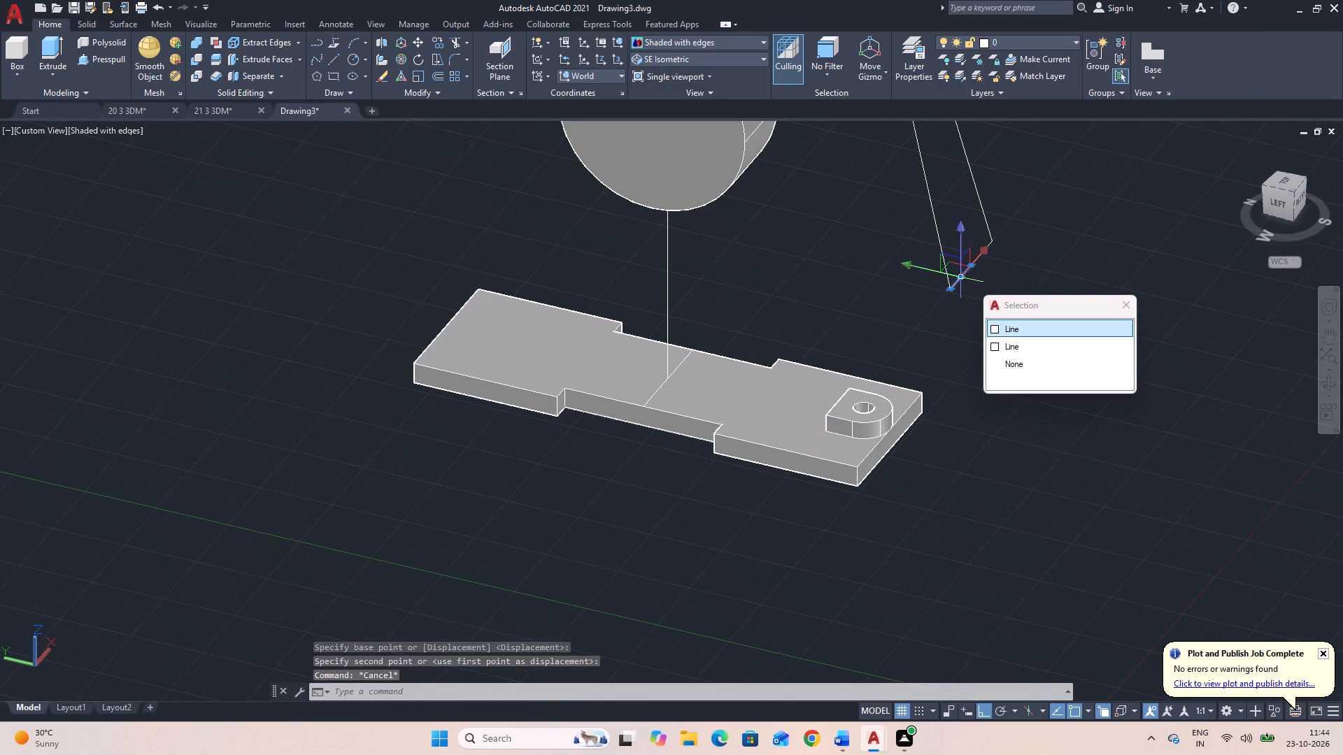
key("Delete")
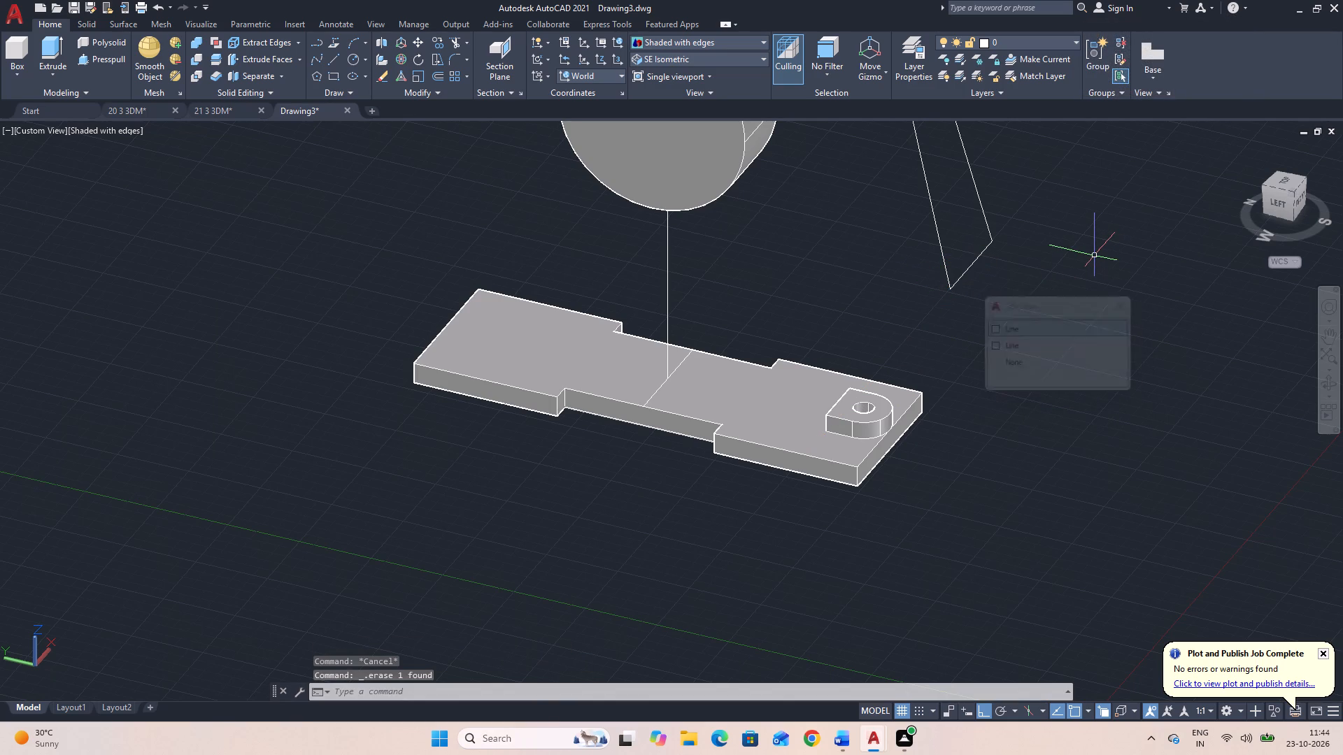
Join the four lines of the relocated support outline into one closed polyline.
scroll(1063, 301, "down", 1)
middle_click_drag(1102, 324, 1014, 414)
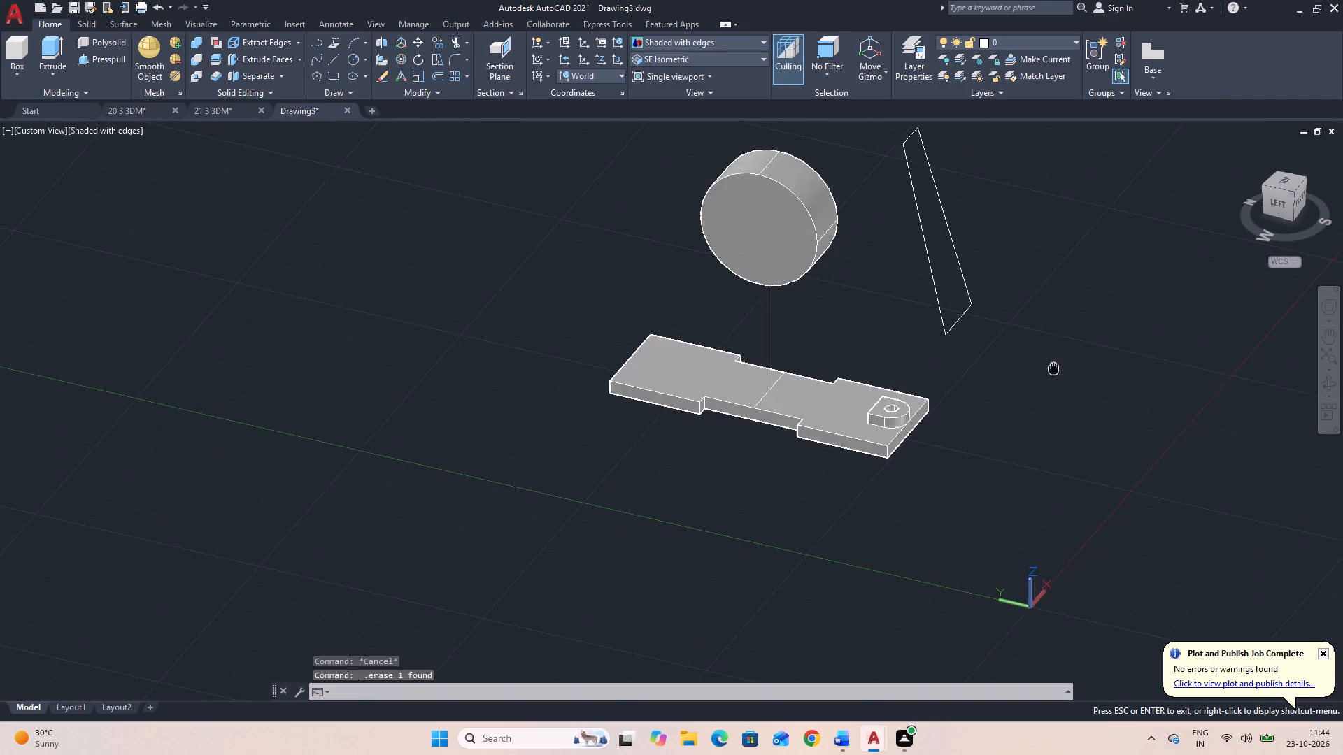
middle_click_drag(1014, 414, 886, 496)
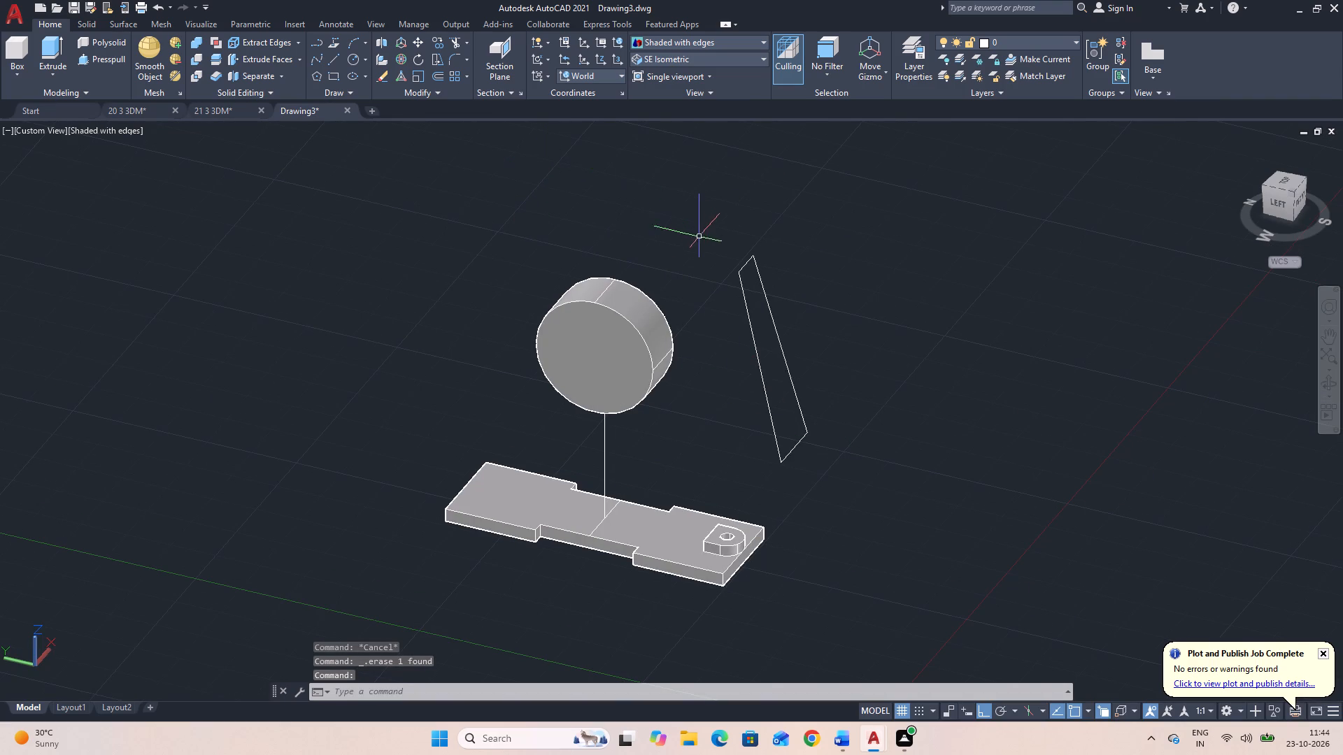
left_click(853, 490)
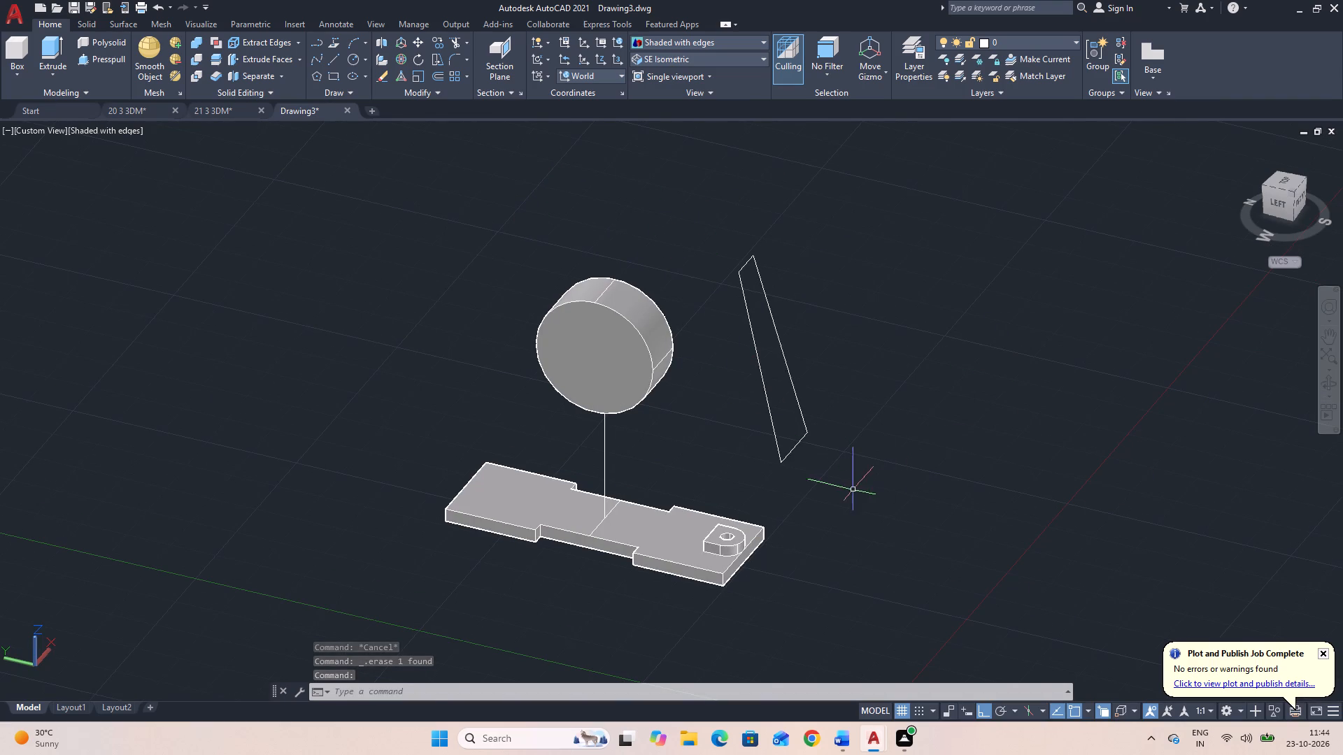
left_click(728, 233)
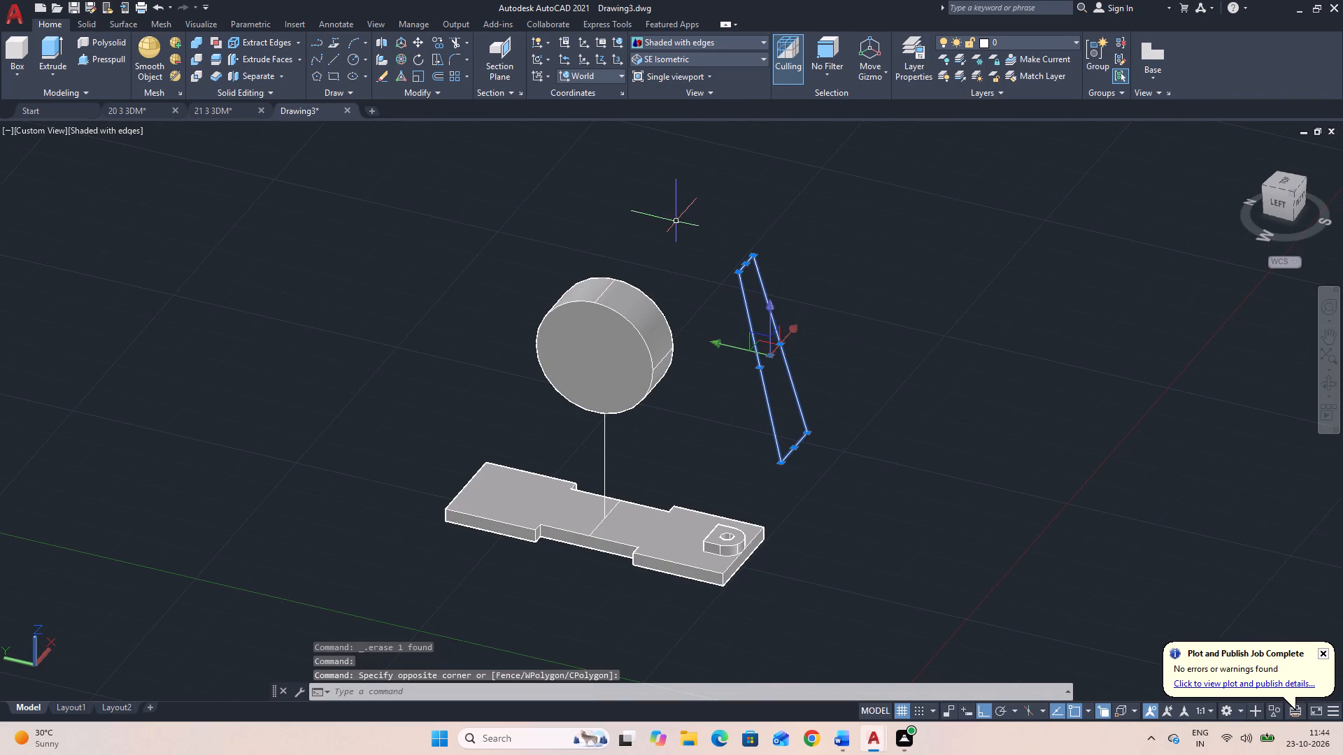
type("J")
key("space")
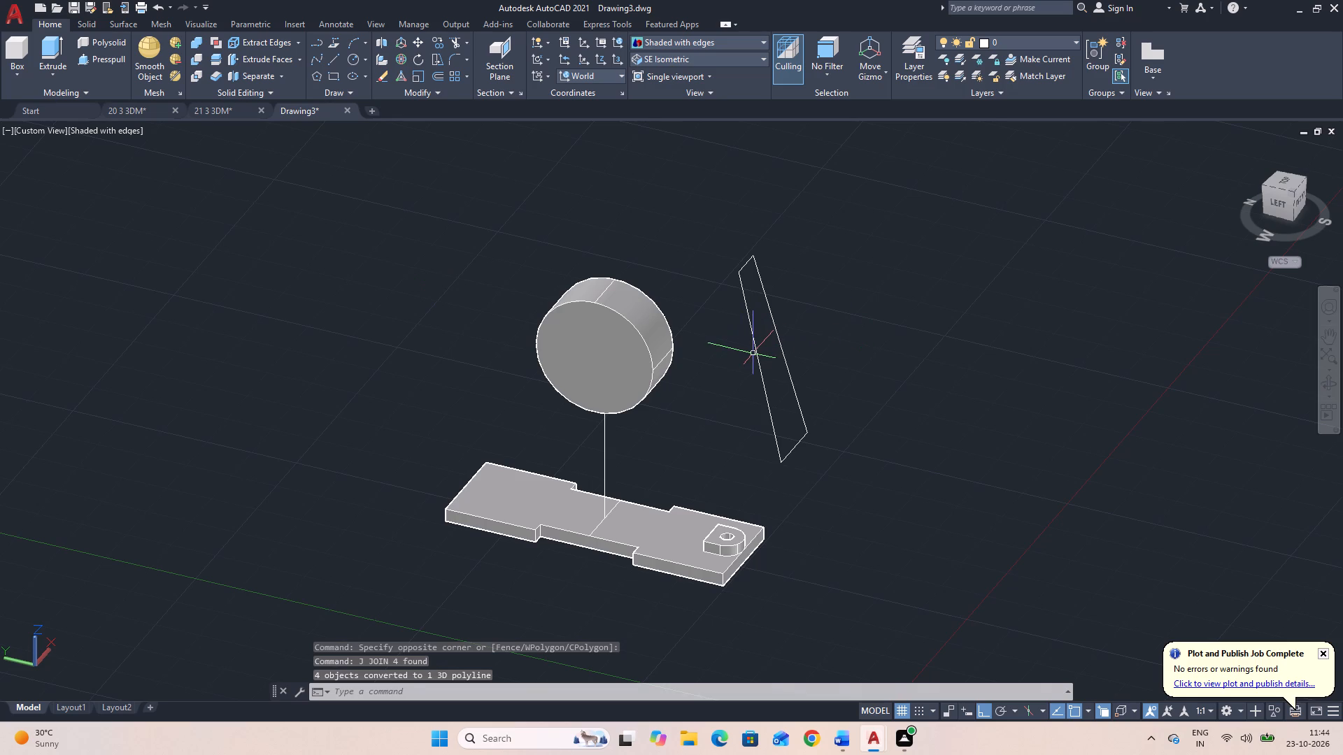
Presspull the closed support outline by 8 toward the cylinder side to form a sloping solid plate.
left_click(112, 53)
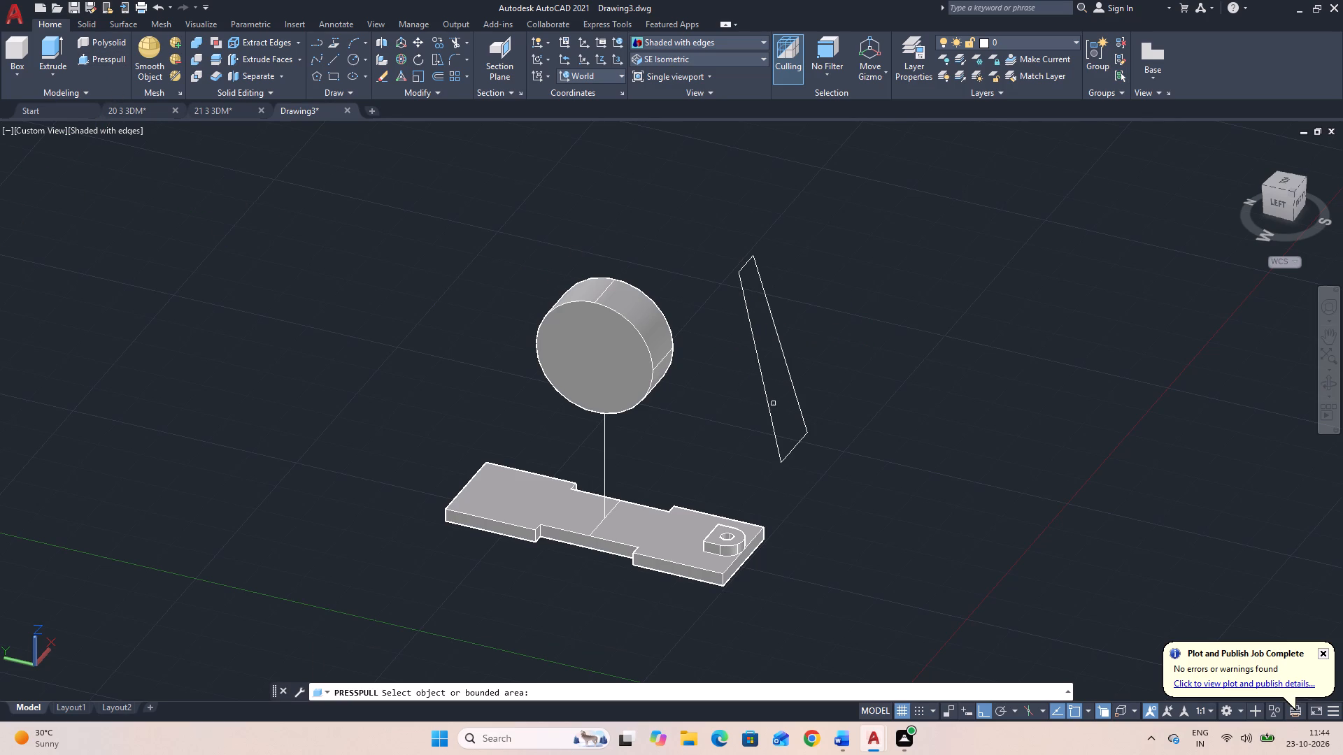
left_click(767, 405)
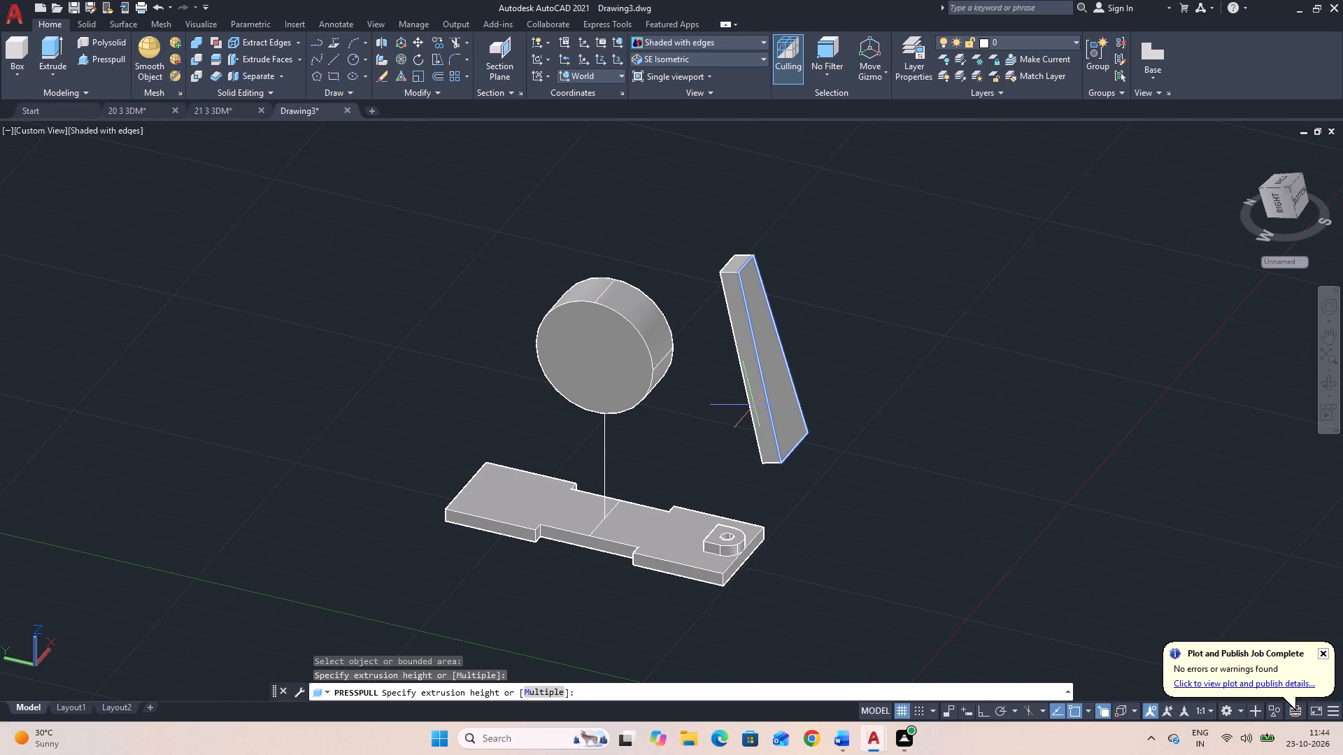
key("8")
key("Return")
key("Escape")
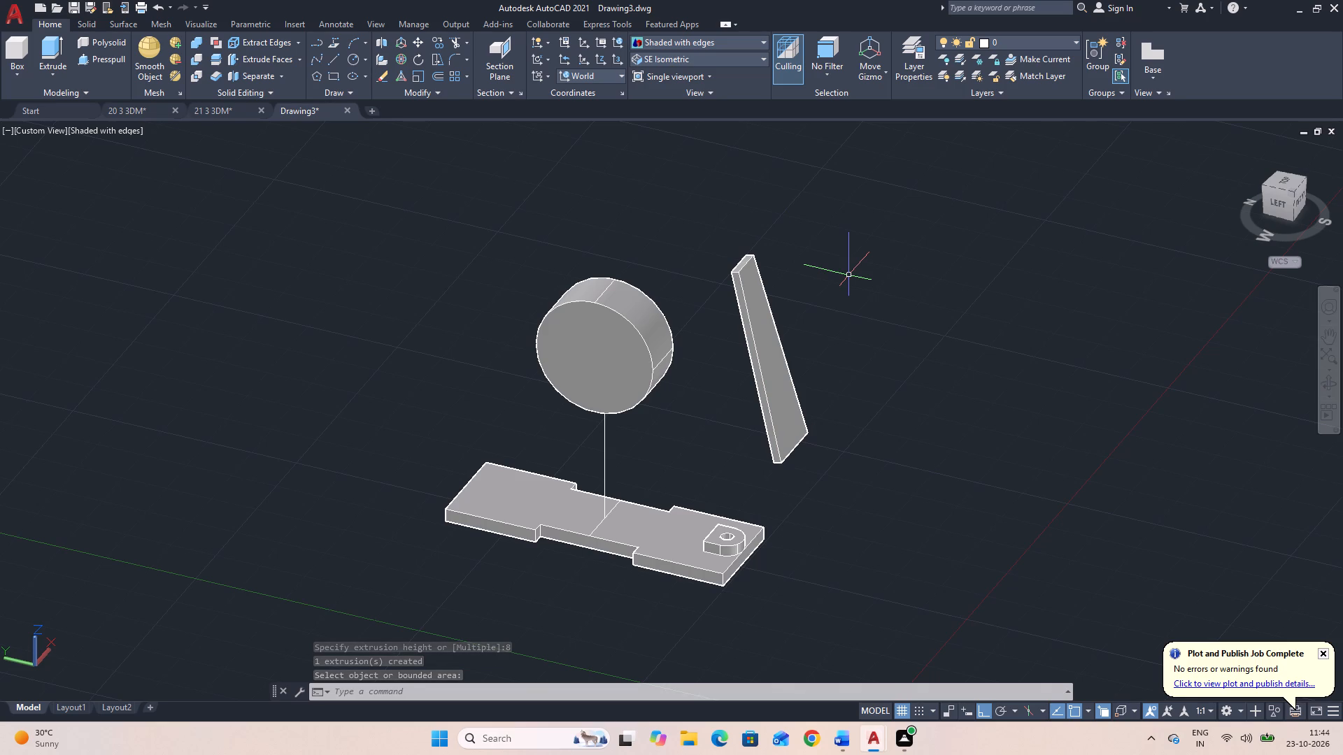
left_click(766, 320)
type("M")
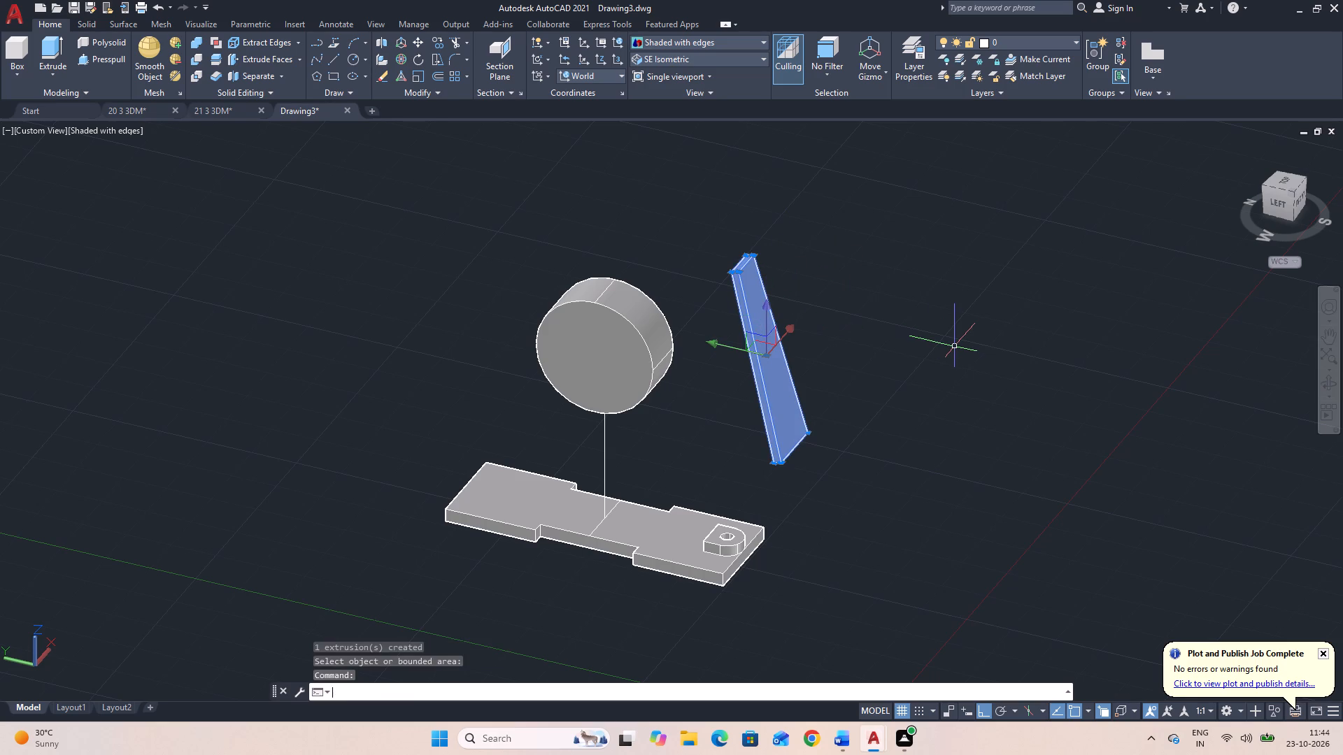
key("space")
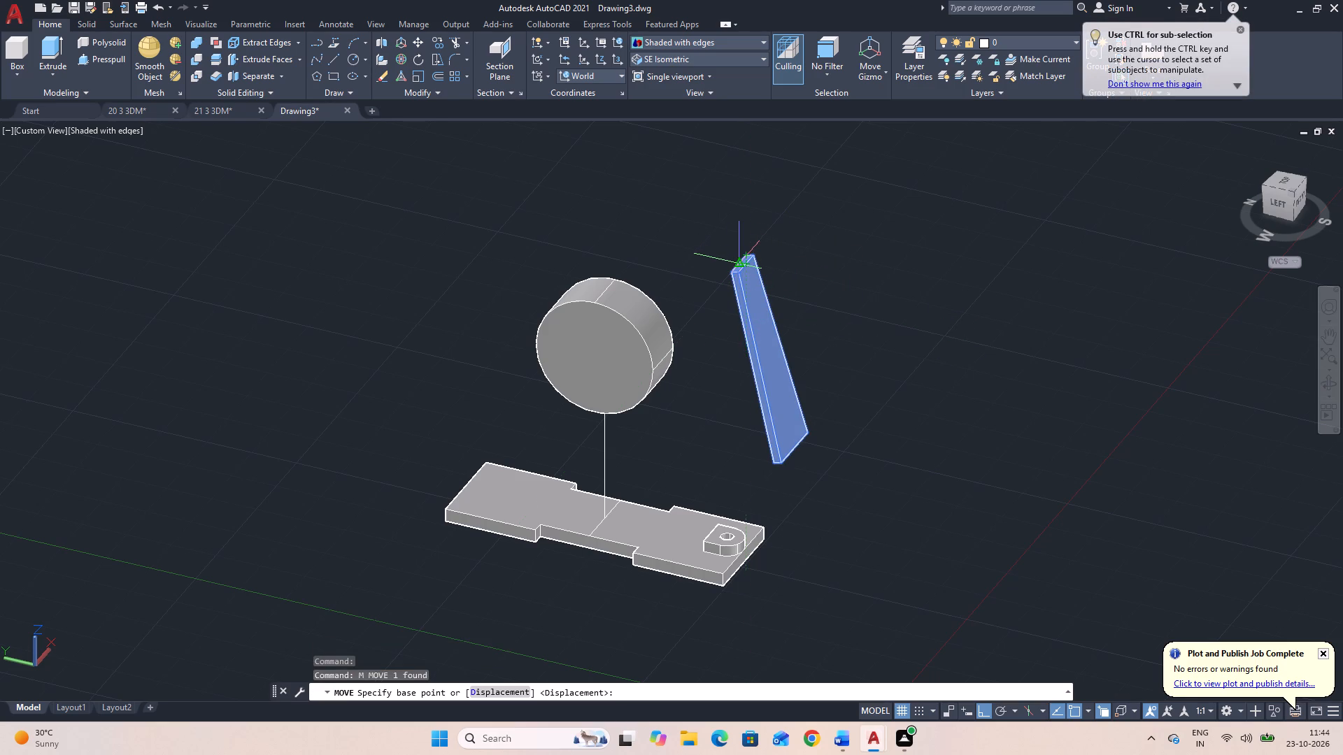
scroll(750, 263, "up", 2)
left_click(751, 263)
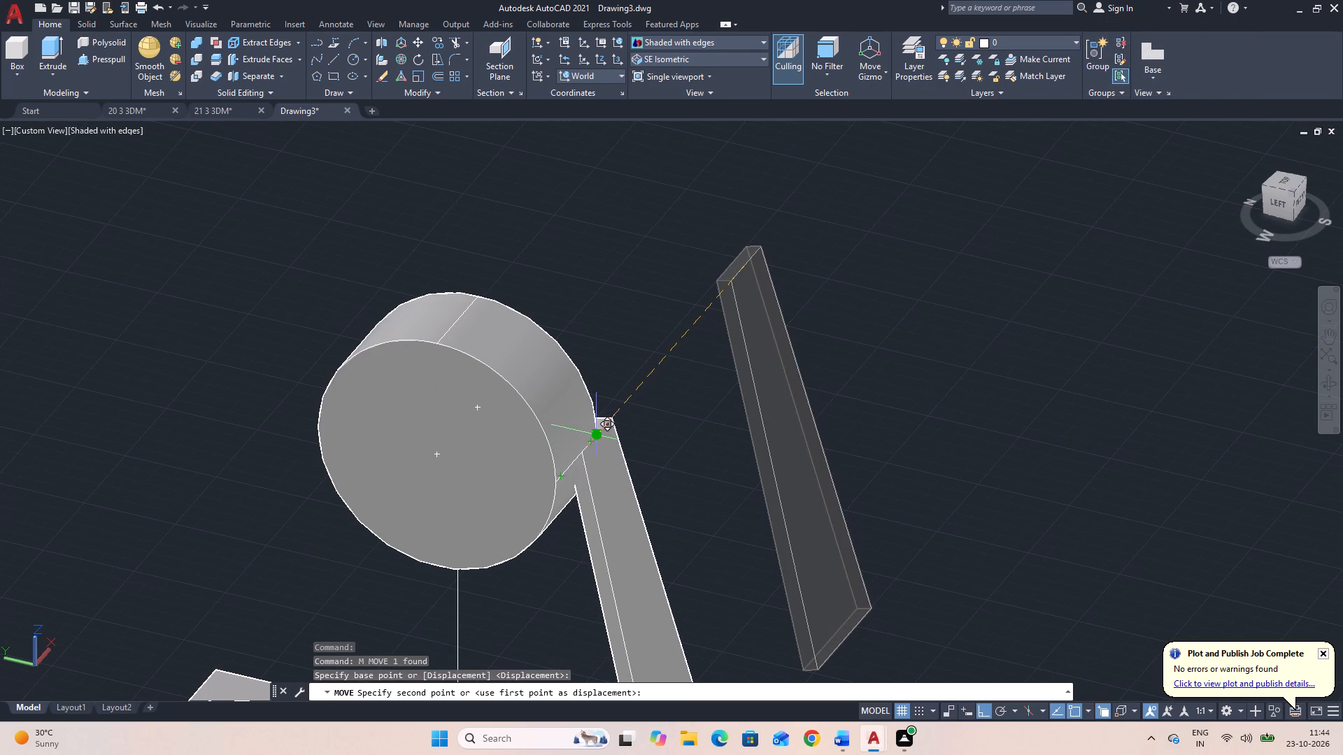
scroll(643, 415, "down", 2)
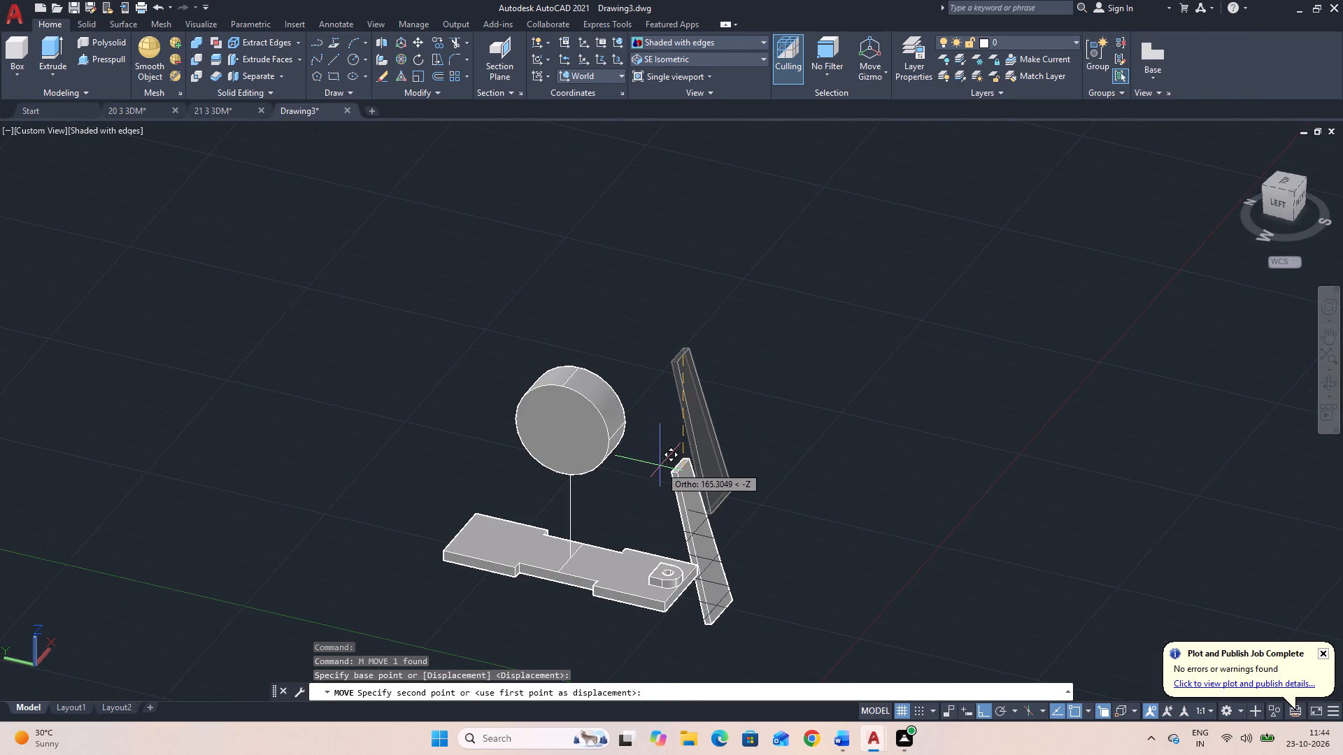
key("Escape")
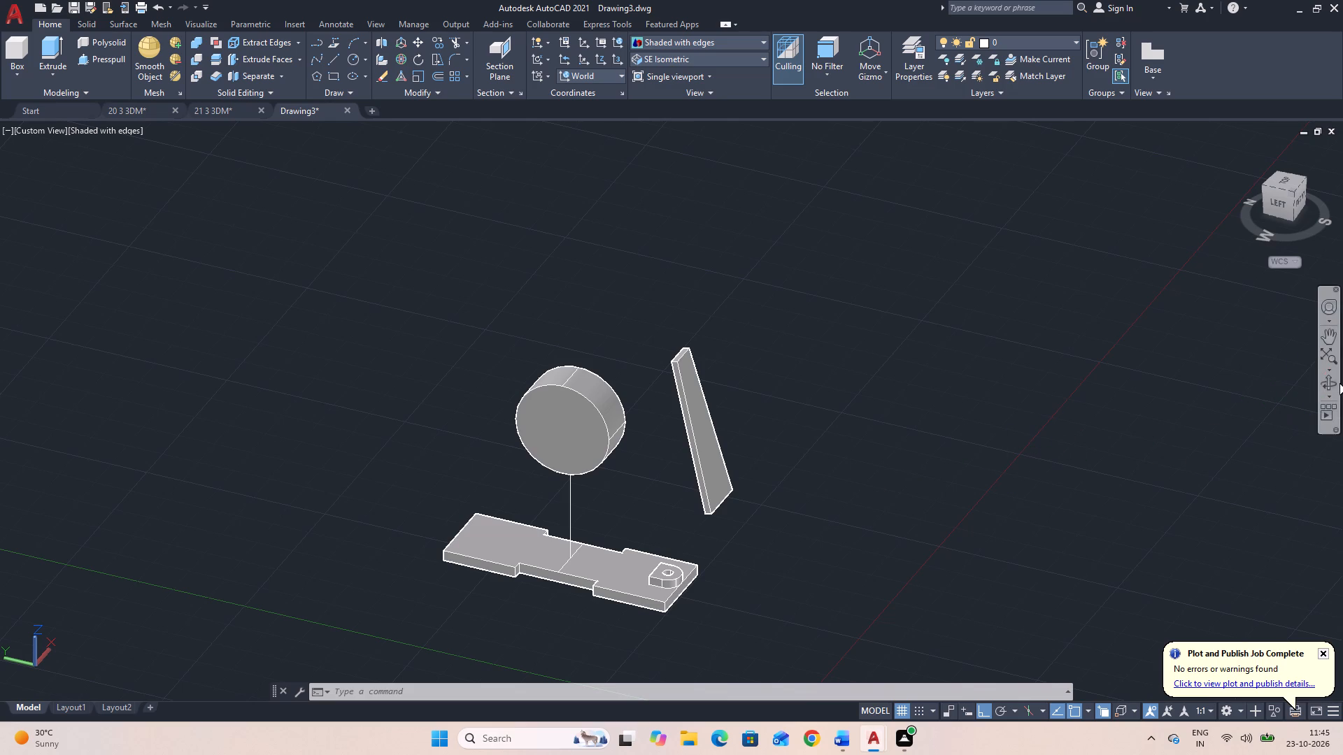
Move the sloping support plate onto the base plate, from its lower edge's midpoint to the midpoint of the boss's lower straight edge.
left_click_drag(772, 579, 829, 577)
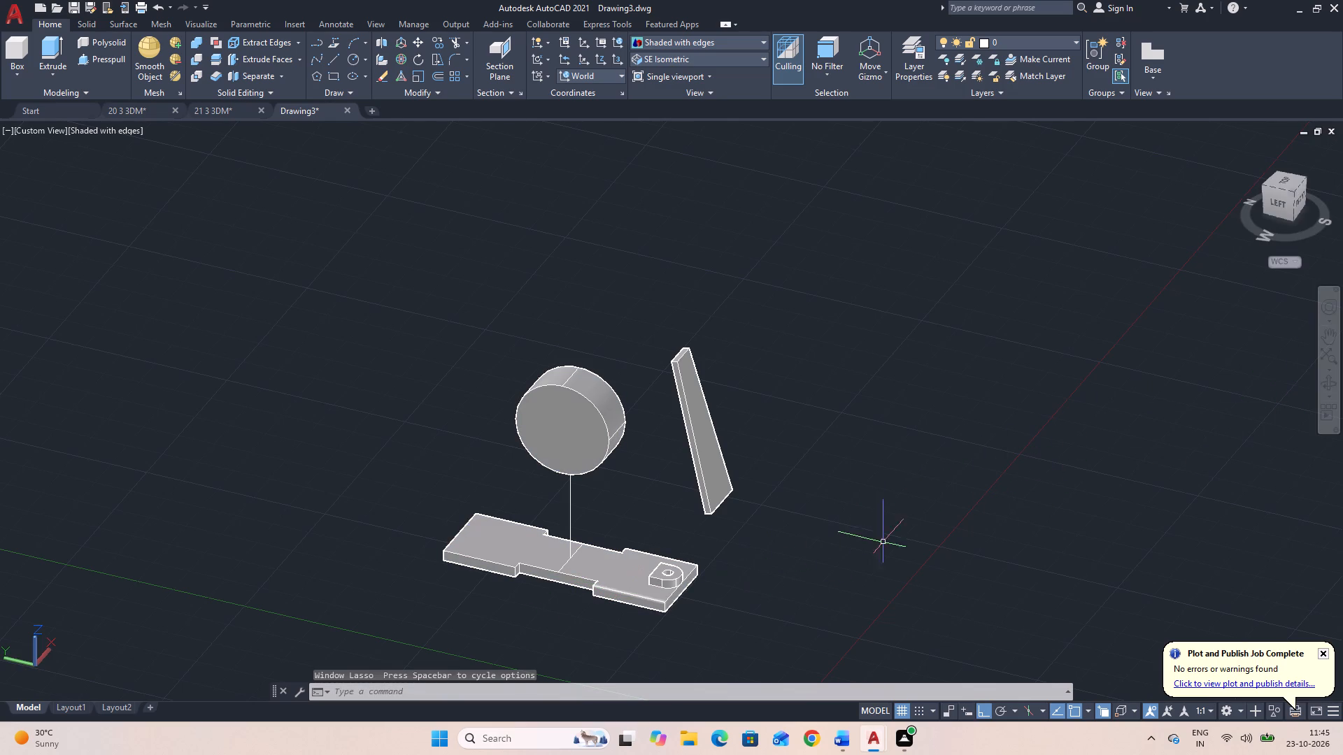
left_click(1326, 383)
left_click_drag(766, 522, 913, 522)
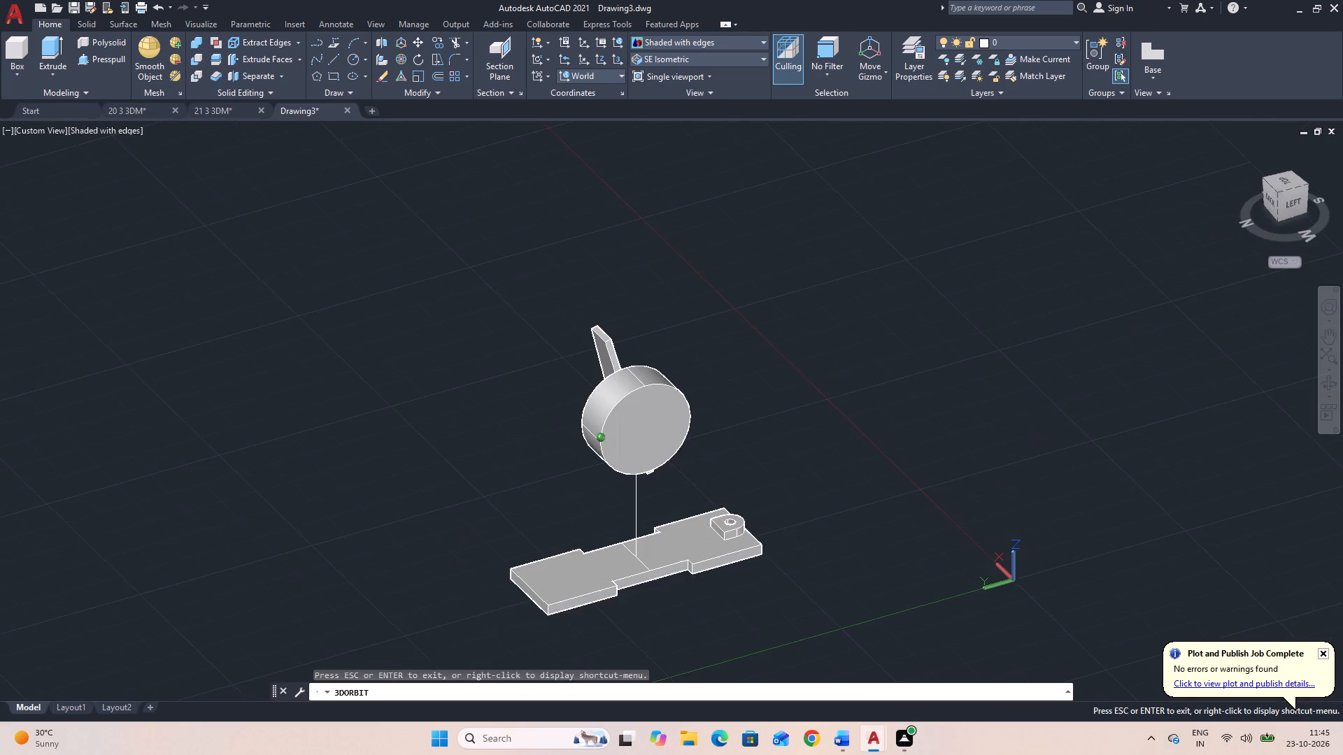
left_click_drag(913, 522, 914, 522)
left_click(806, 558)
key("Escape")
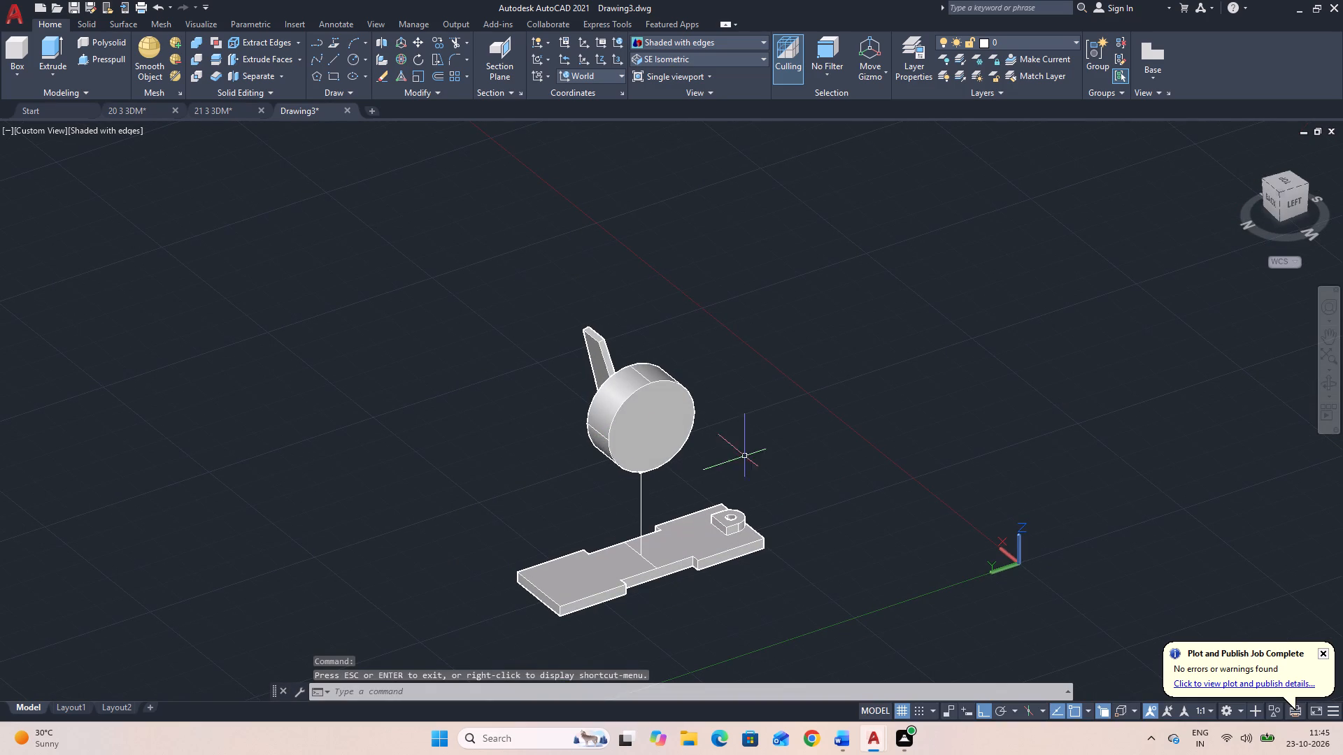
left_click(595, 341)
type("M")
key("space")
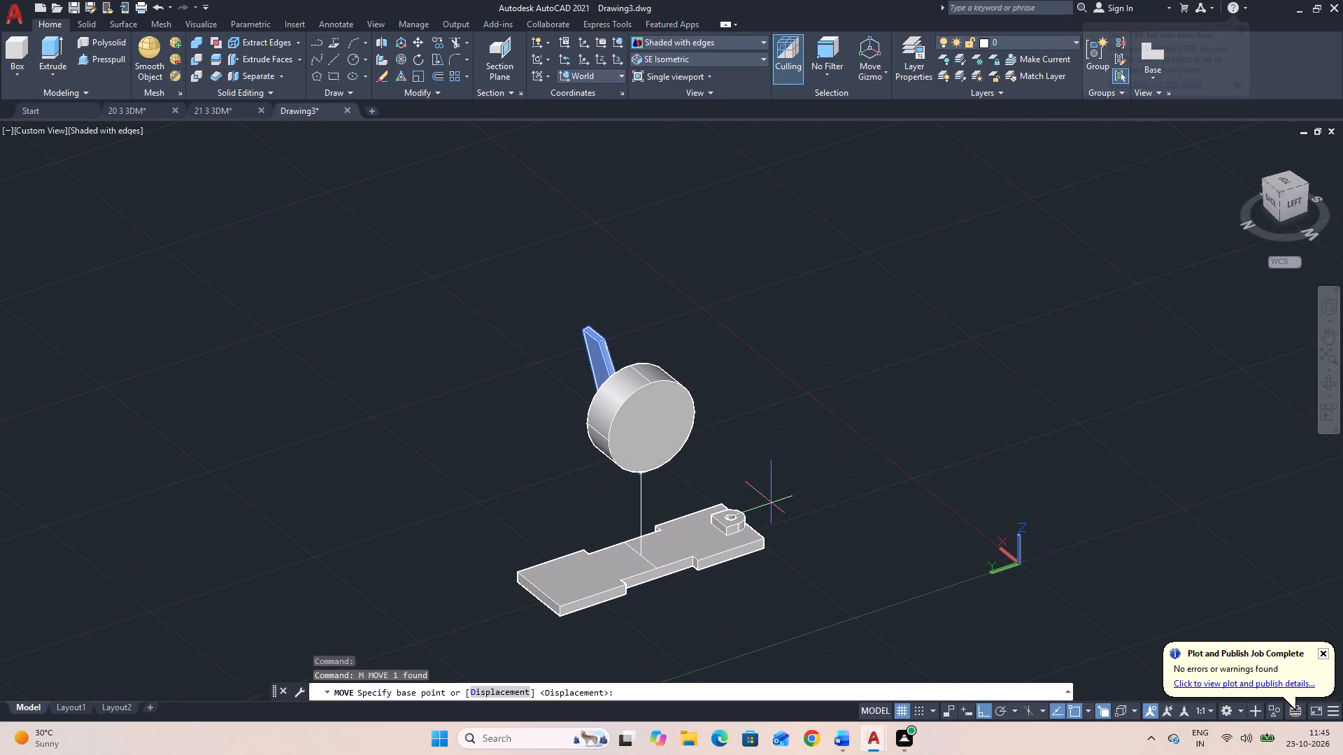
left_click(1323, 385)
left_click_drag(1070, 517, 1037, 468)
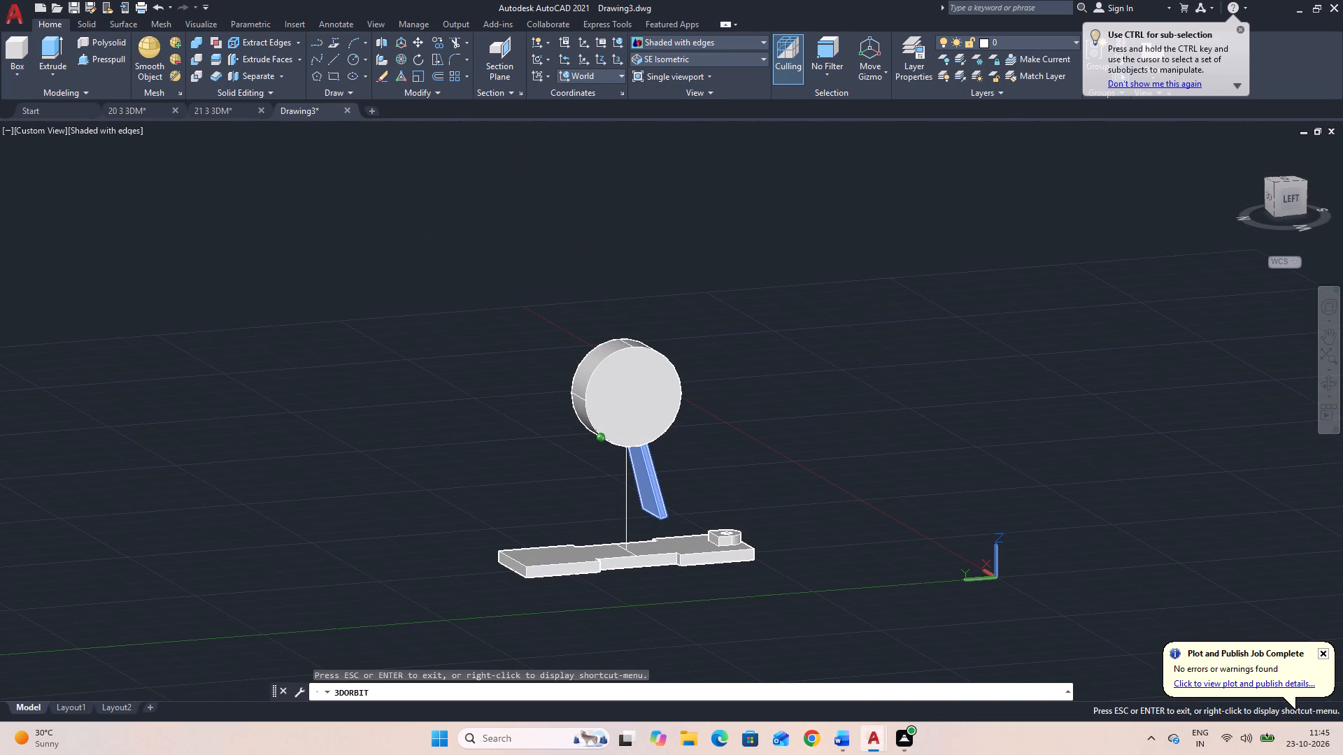
key("Escape")
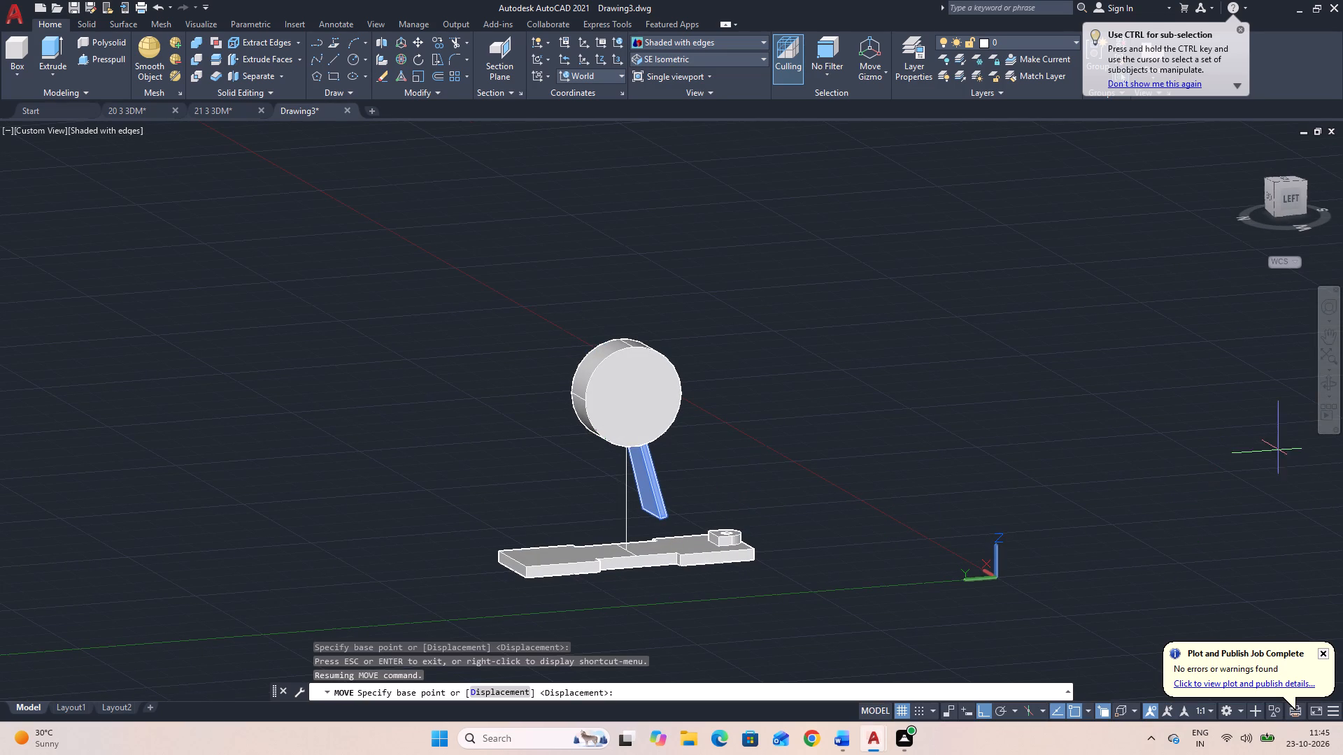
left_click(1332, 382)
left_click_drag(1206, 417, 963, 443)
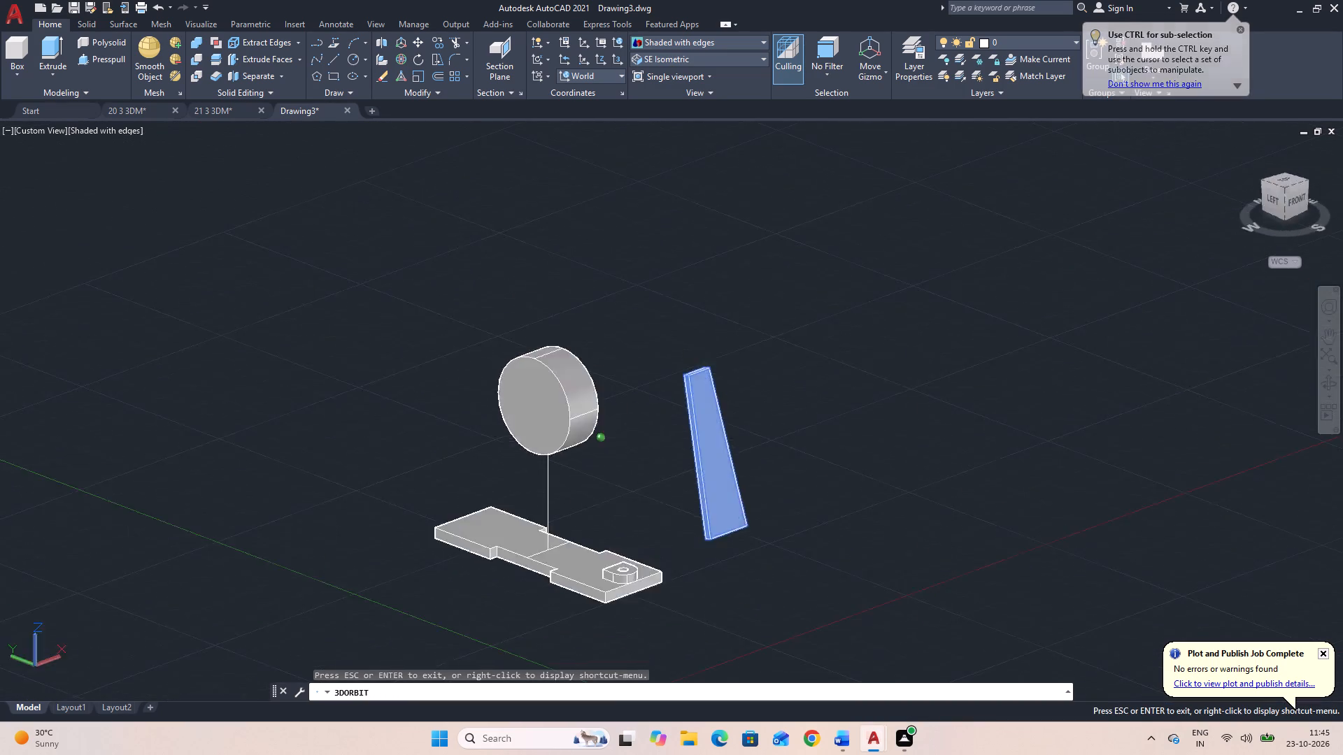
left_click_drag(963, 443, 890, 447)
key("Escape")
left_click(671, 575)
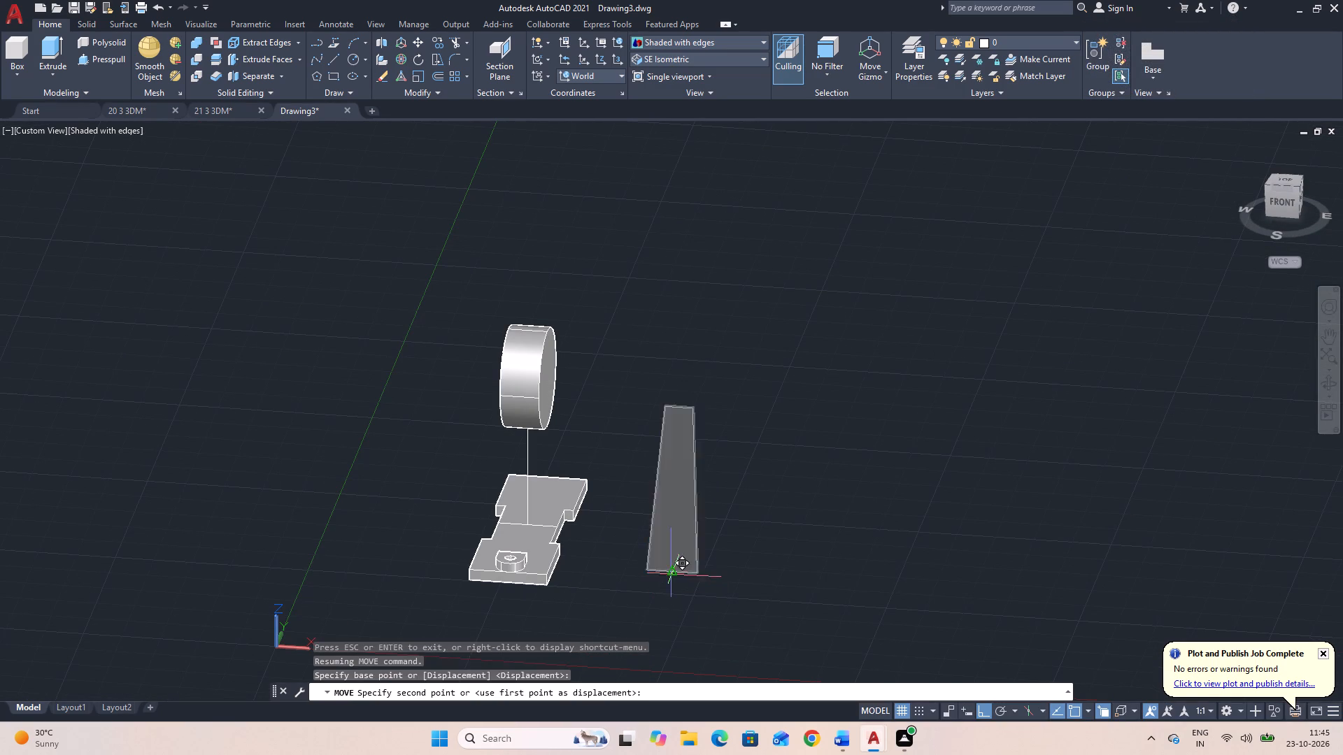
left_click(1328, 382)
left_click_drag(939, 562, 1074, 551)
left_click_drag(967, 573, 1081, 575)
left_click_drag(1002, 582, 1014, 584)
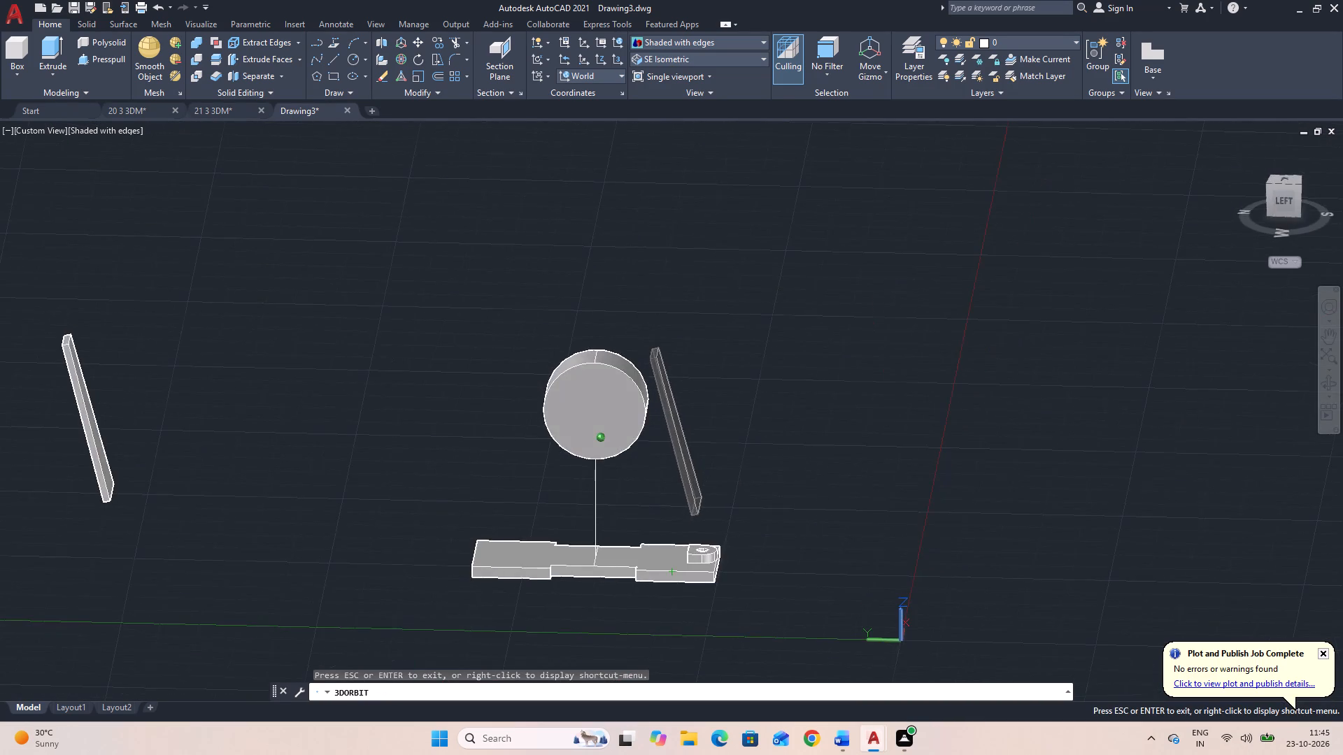
left_click_drag(1014, 584, 1153, 607)
scroll(779, 568, "up", 9)
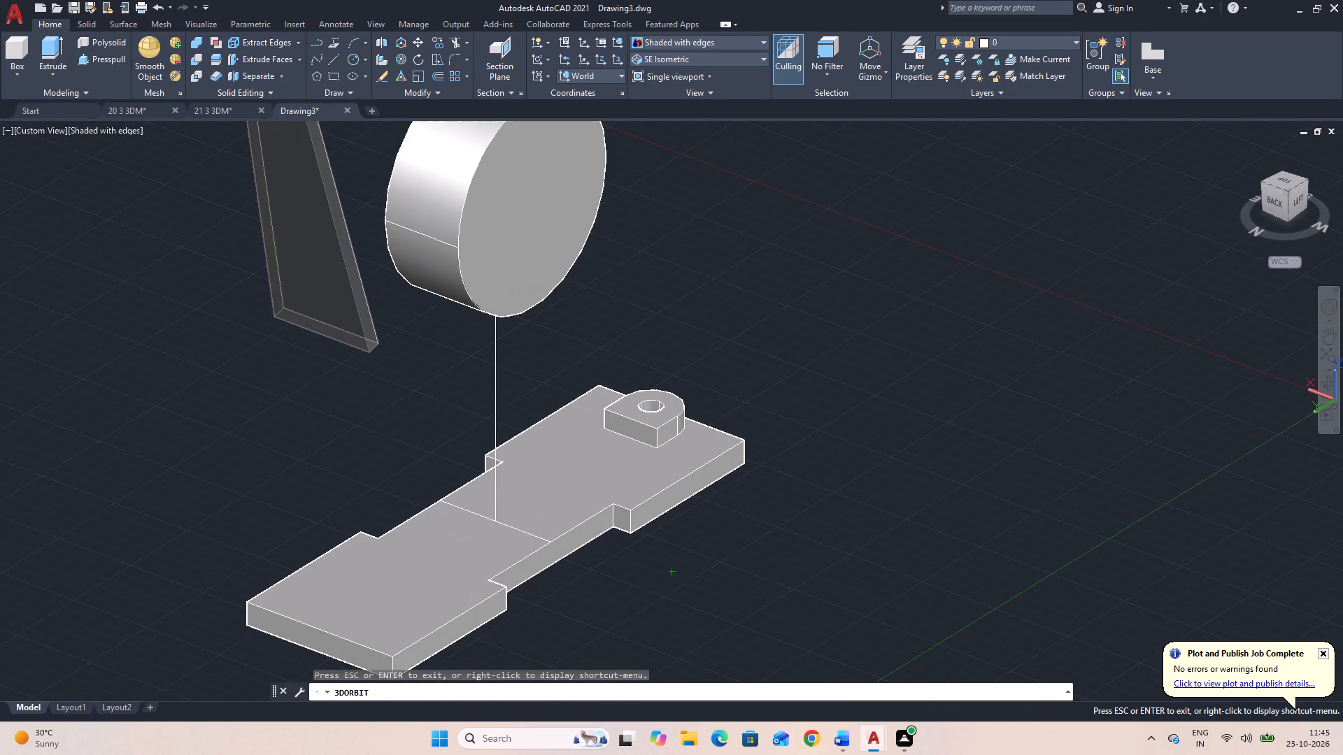
key("Escape")
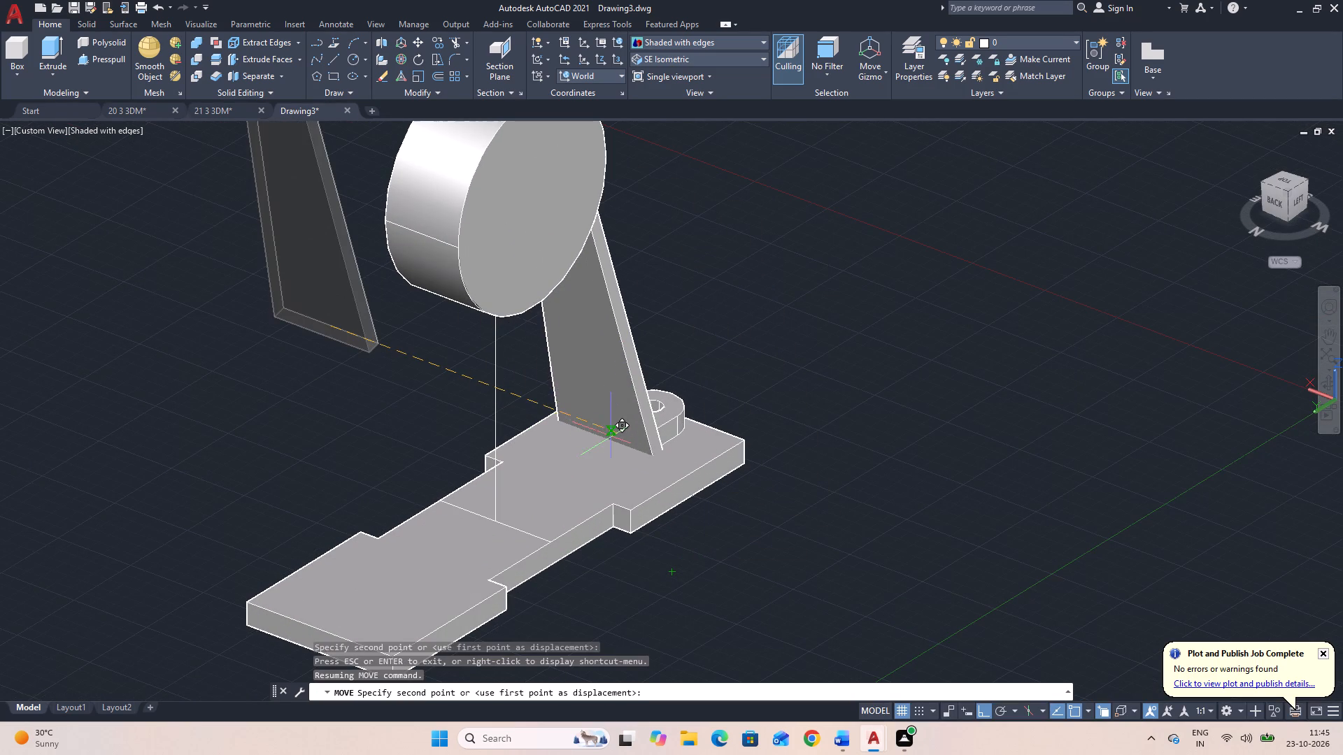
left_click(632, 436)
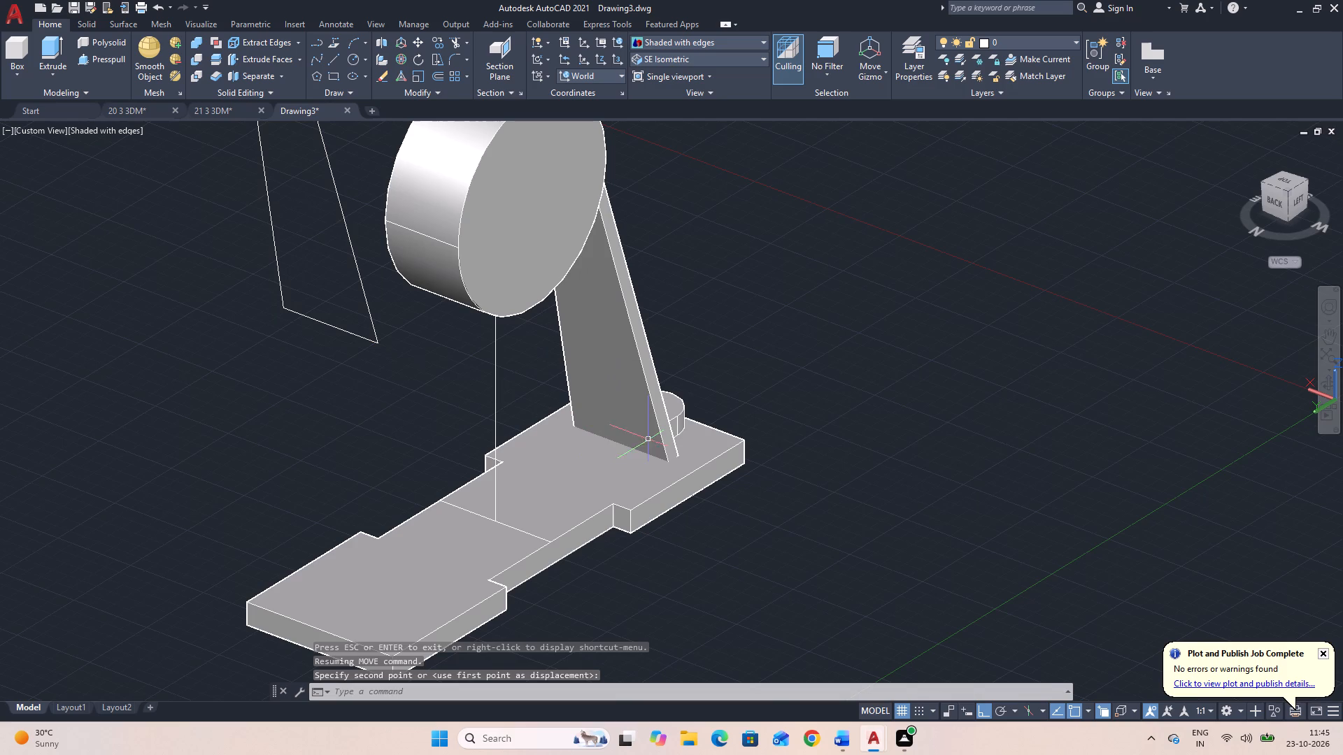
Presspull the flat side face of the holed boss toward the sloping support to close the gap between them.
left_click(1329, 375)
left_click_drag(1242, 389, 1186, 419)
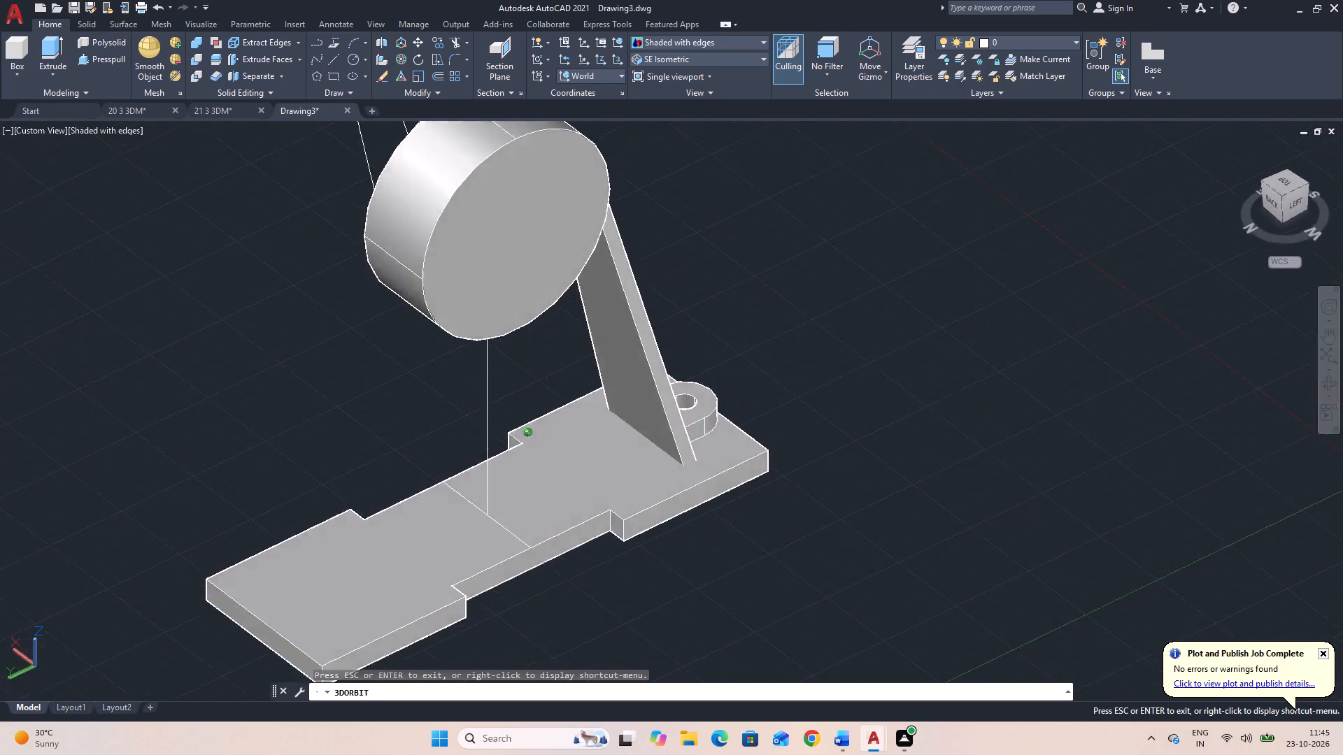
left_click_drag(1186, 419, 1090, 455)
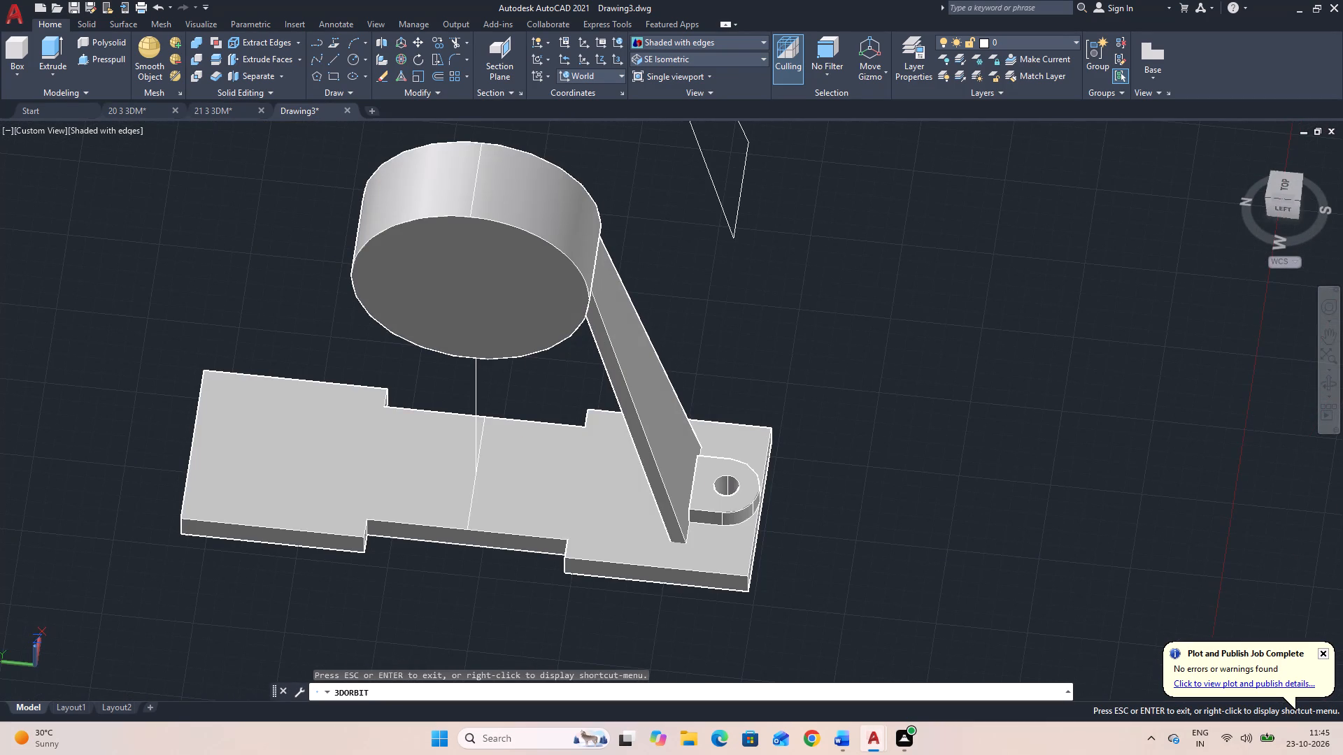
scroll(701, 495, "up", 20)
scroll(701, 495, "up", 1)
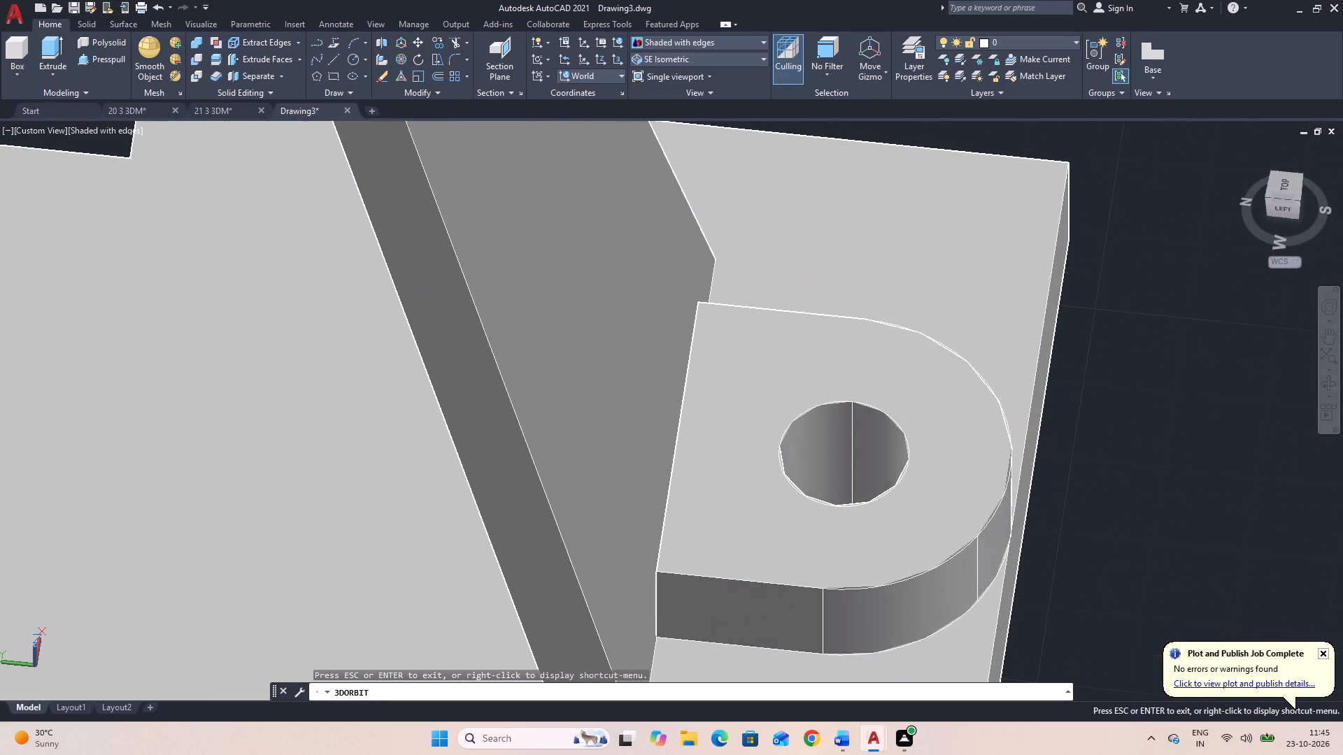
scroll(697, 492, "up", 2)
left_click_drag(697, 619, 746, 605)
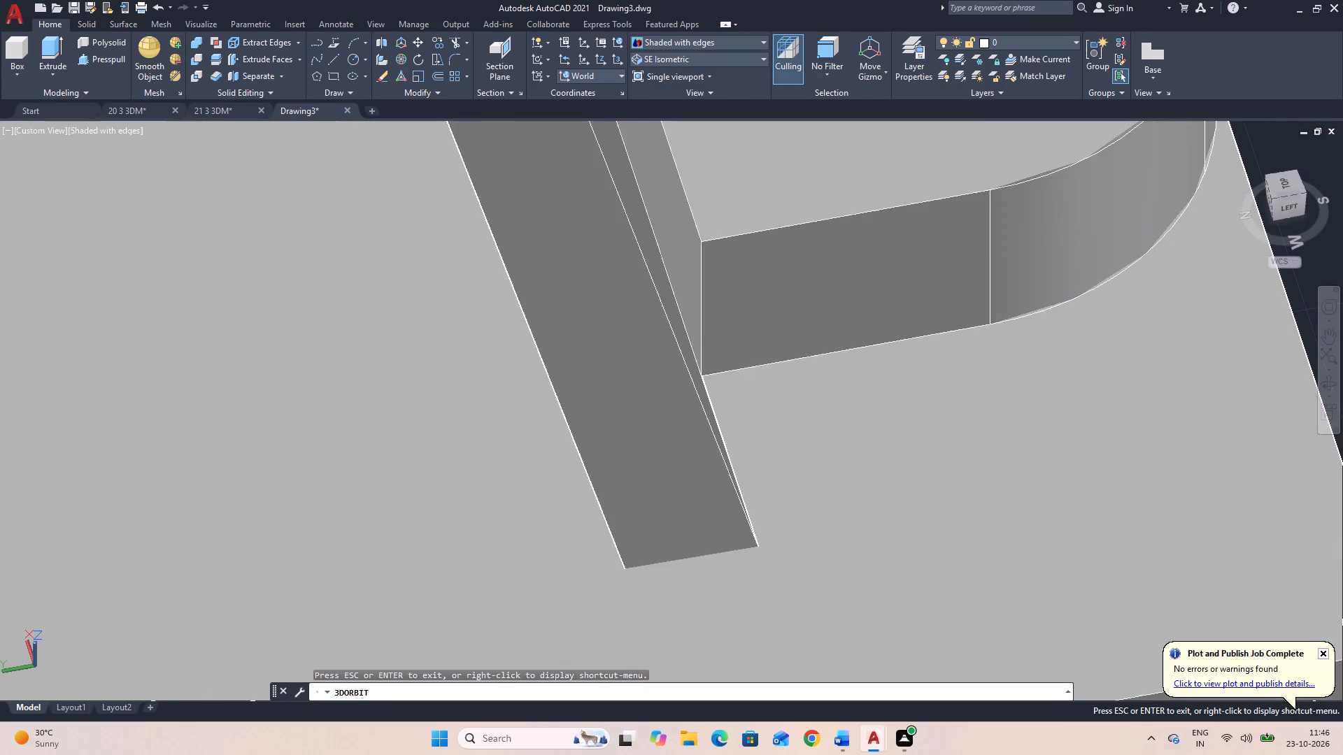
left_click_drag(746, 605, 744, 606)
key("Escape")
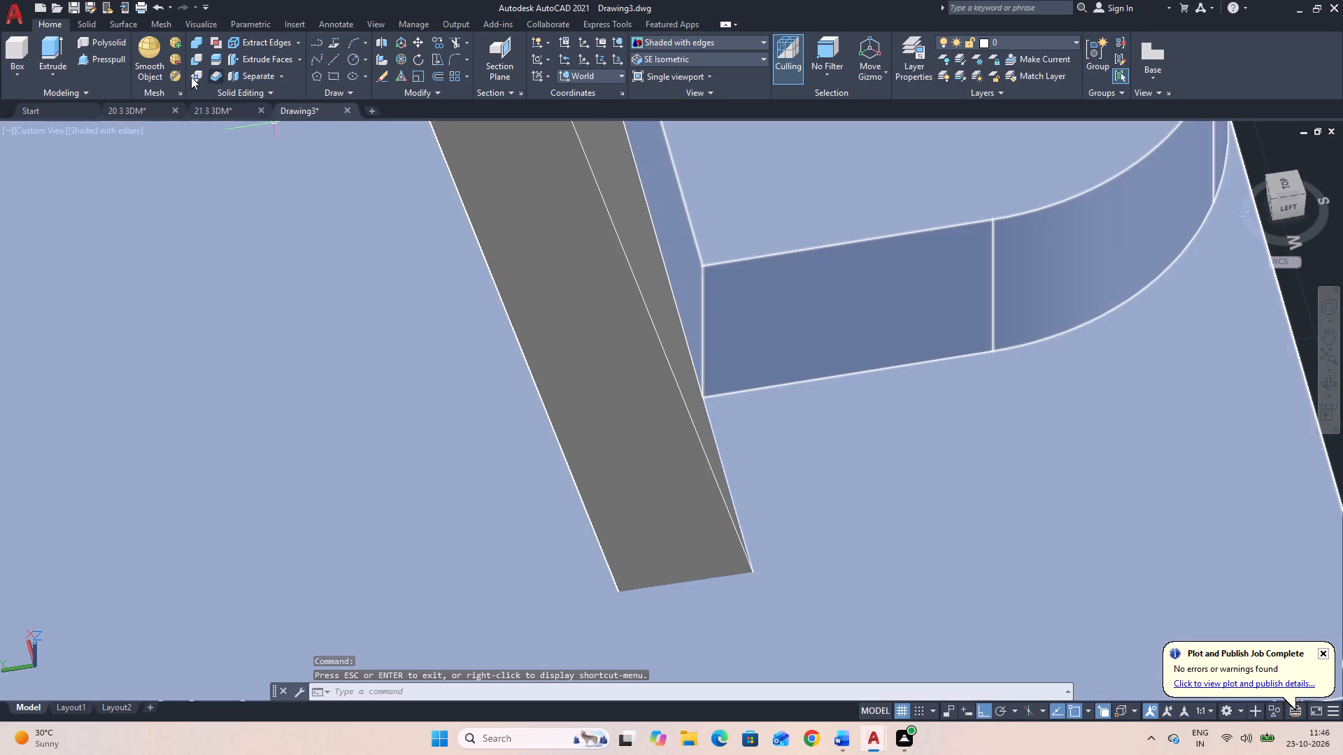
left_click(111, 53)
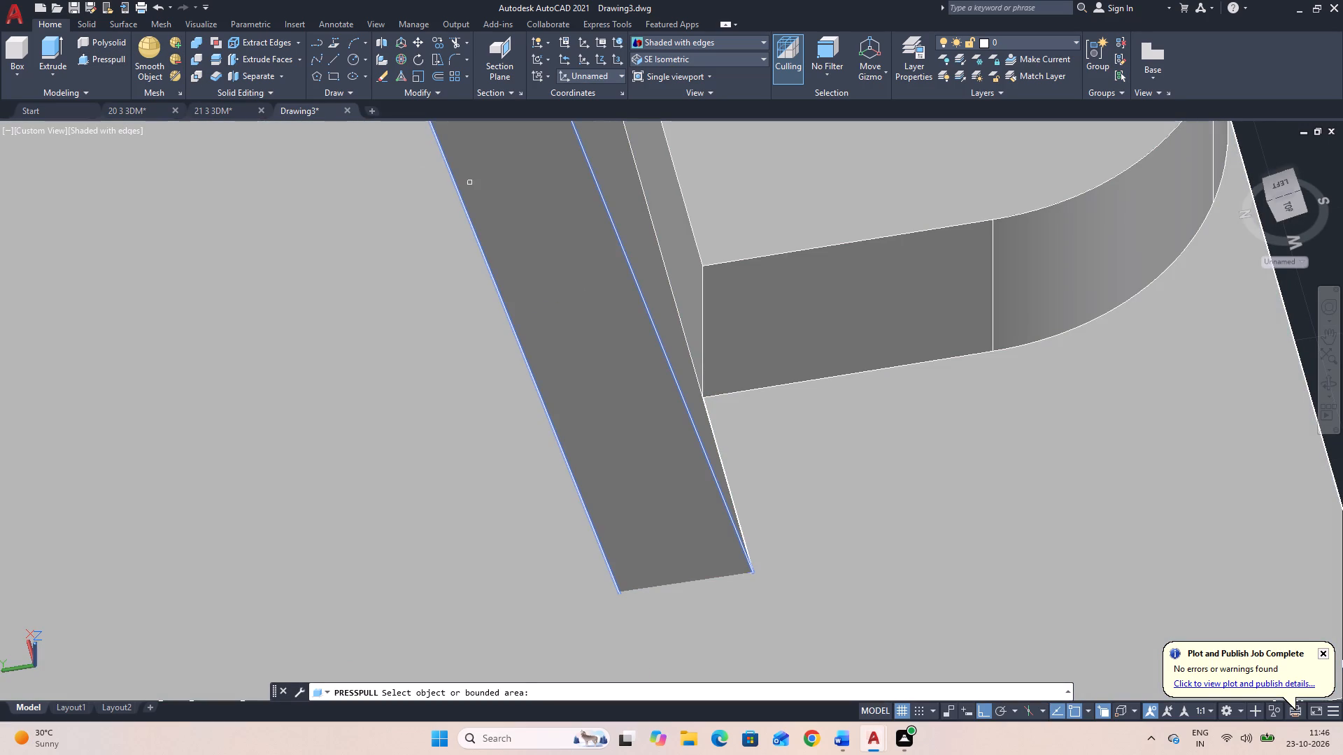
left_click(675, 240)
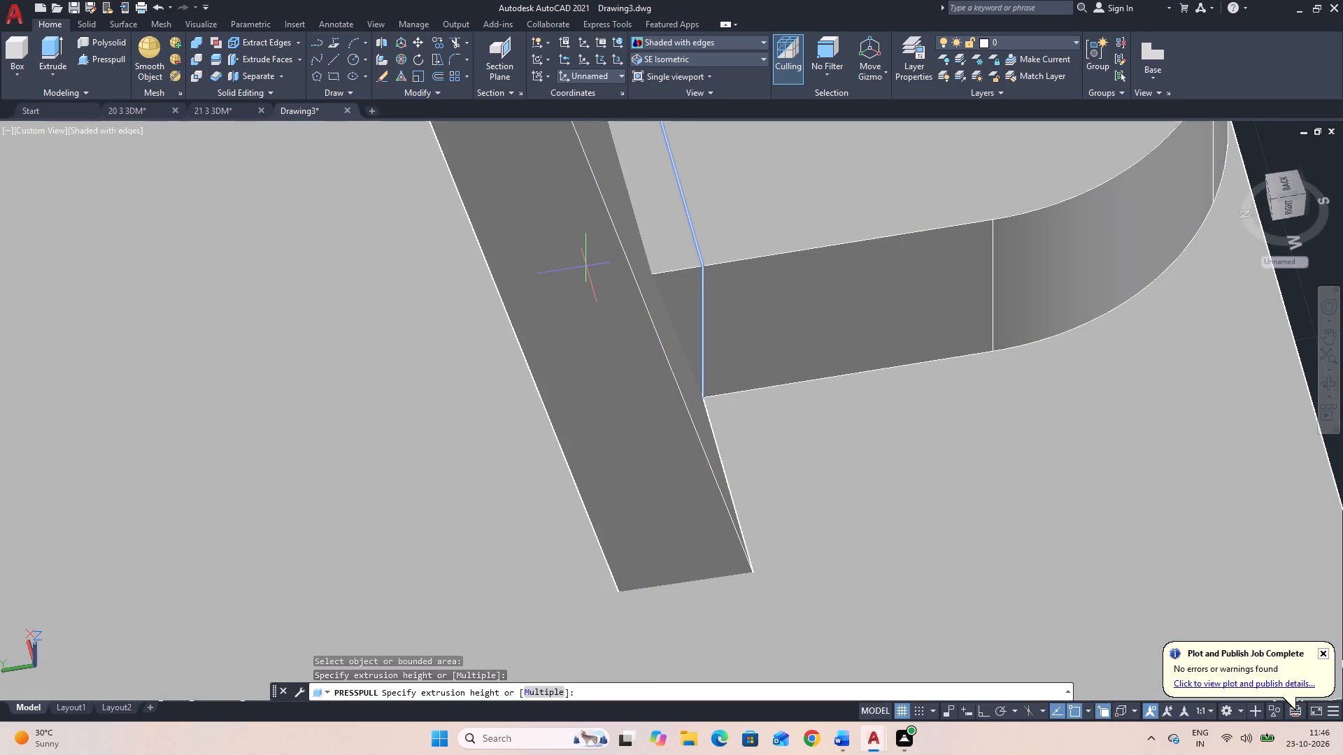
left_click(586, 266)
scroll(1211, 317, "down", 3)
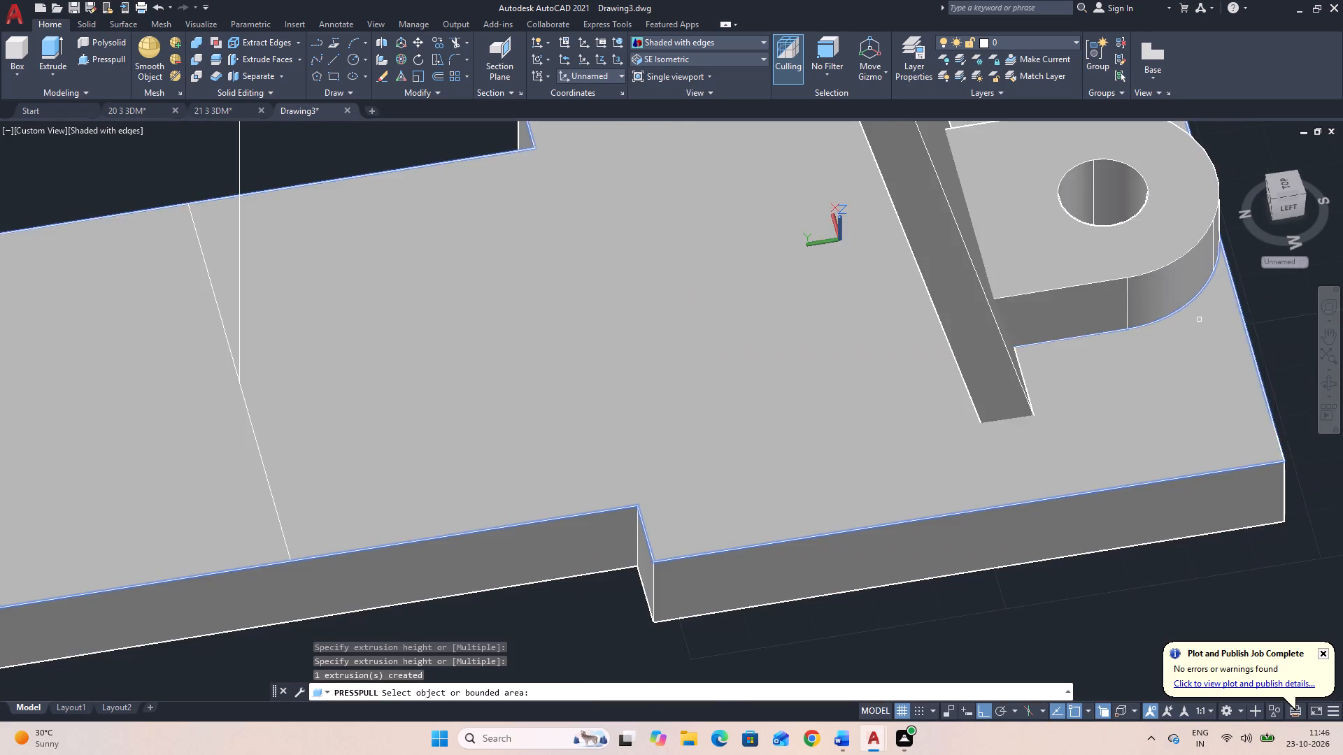
scroll(1181, 333, "down", 2)
key("Escape")
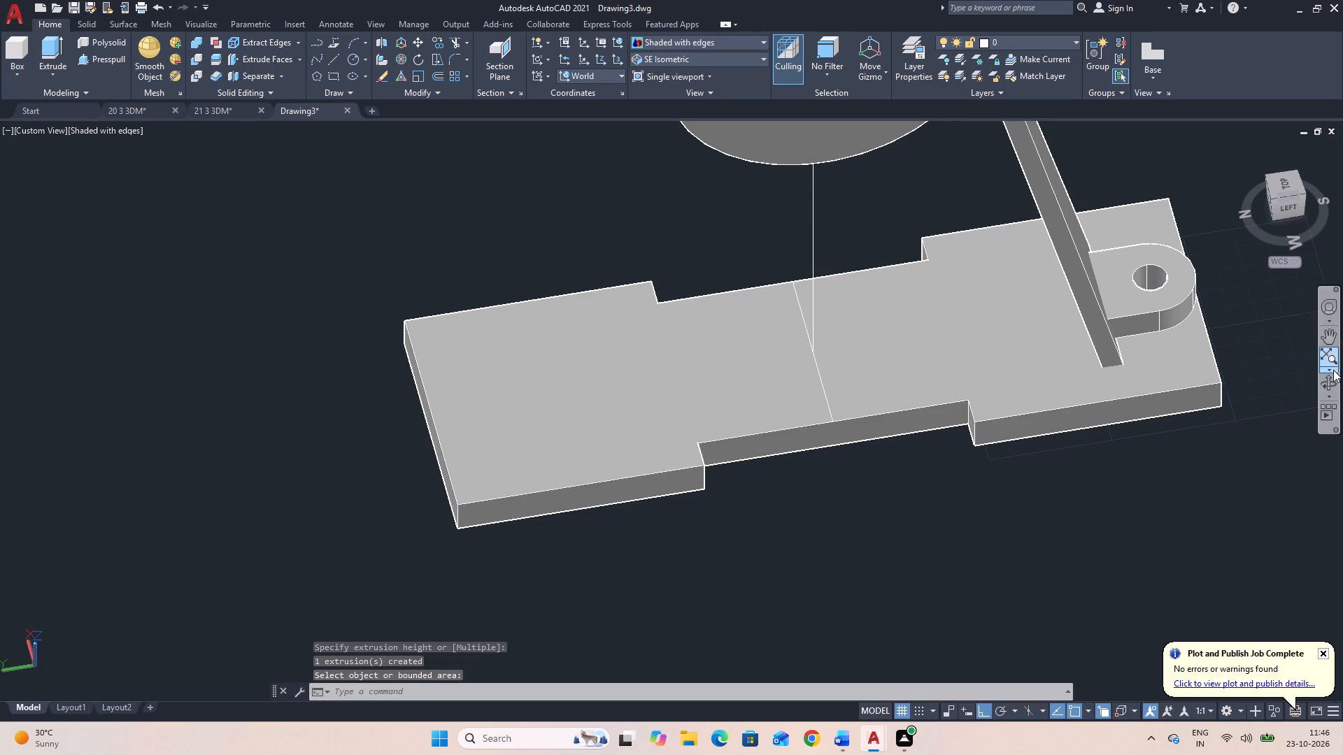
Examine from several sides how the sloping support meets the boss, the base plate and the large cylinder.
left_click(1325, 379)
left_click_drag(1198, 463, 892, 450)
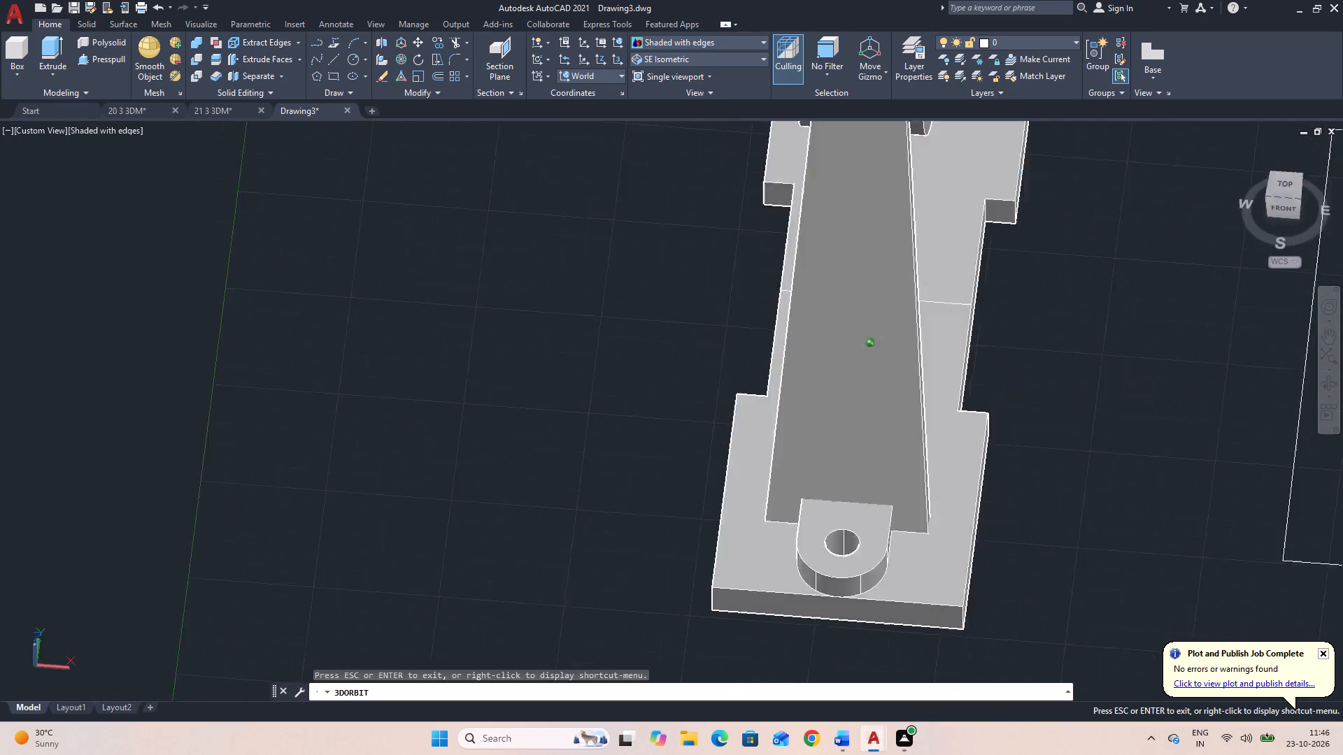
left_click_drag(892, 450, 795, 448)
scroll(1017, 420, "down", 5)
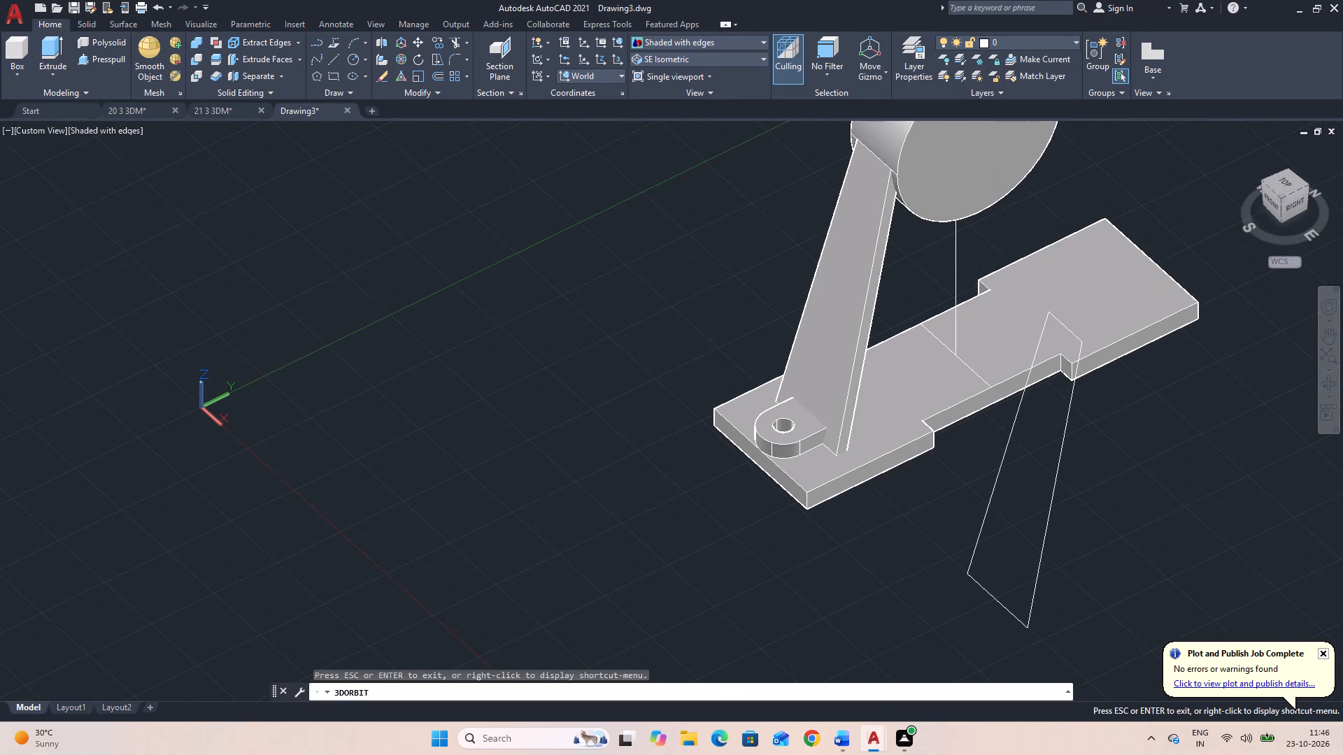
left_click_drag(1198, 429, 1102, 443)
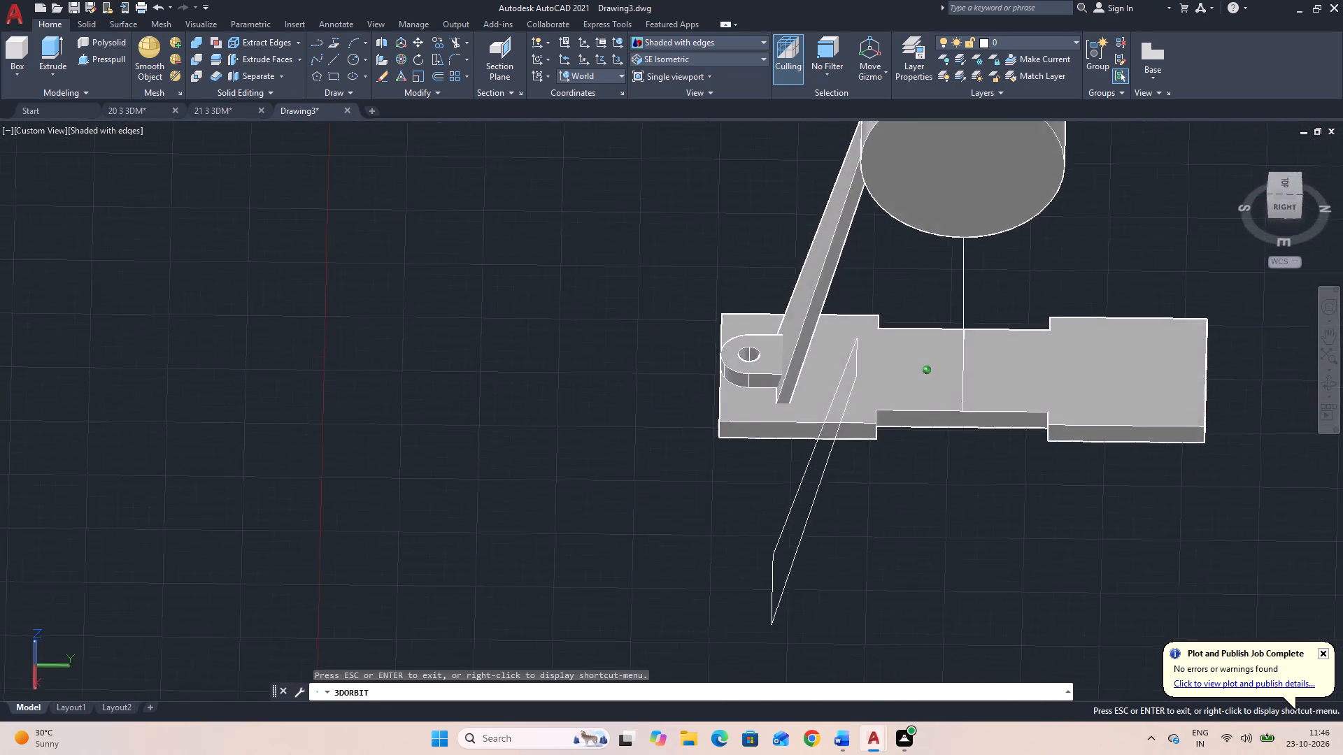
left_click_drag(1102, 443, 981, 381)
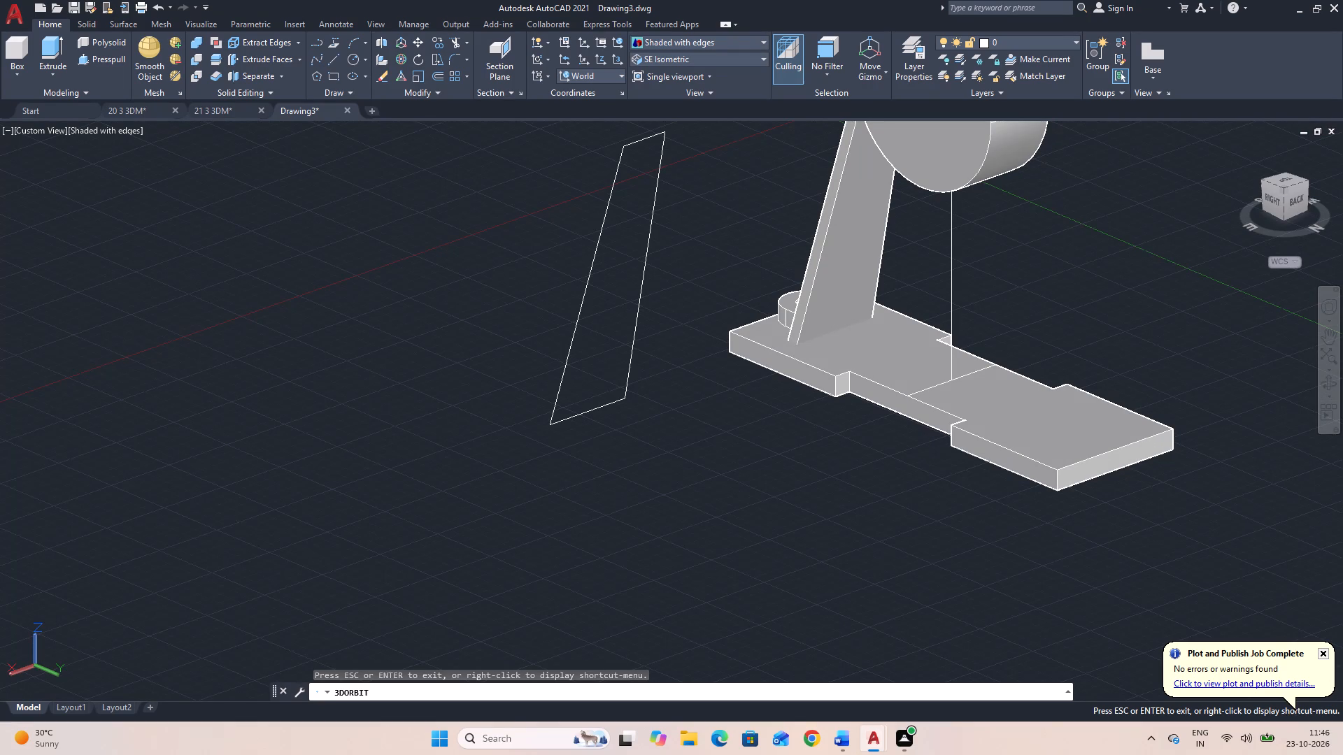
left_click_drag(985, 536, 924, 531)
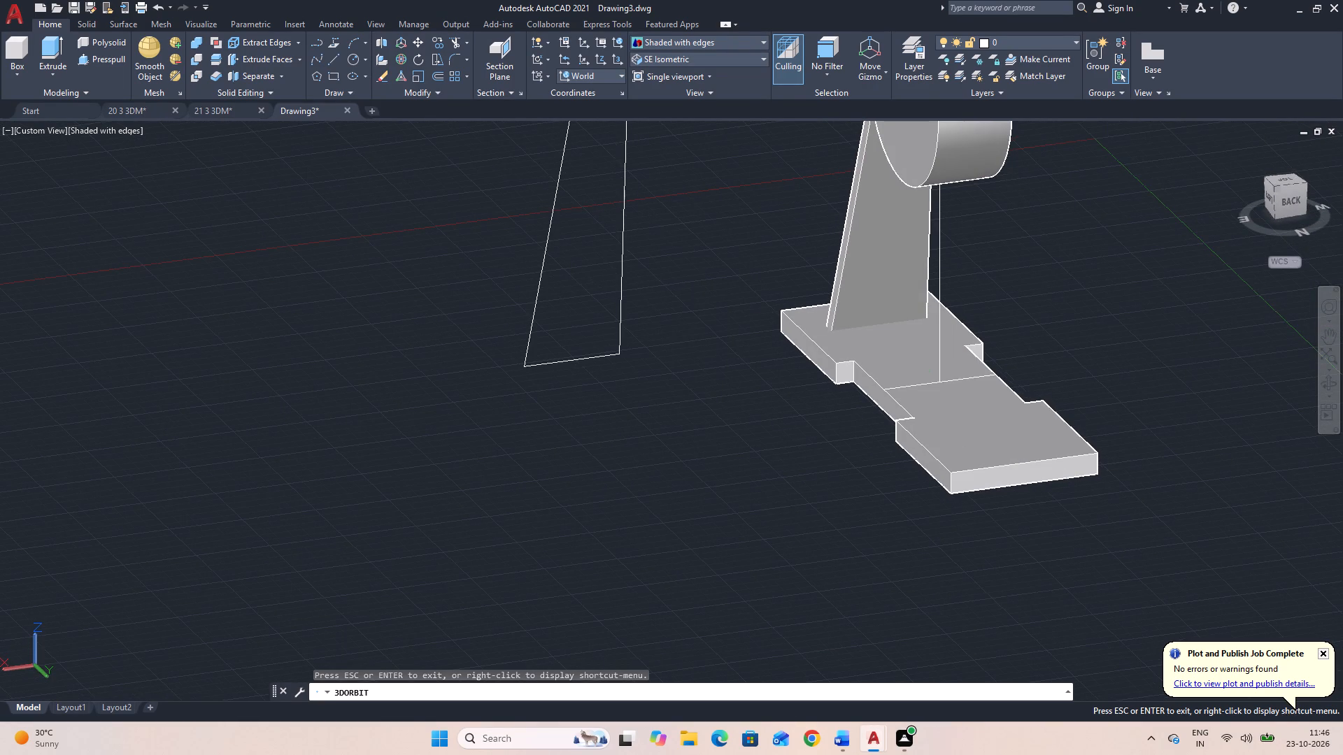
key("Escape")
left_click_drag(1067, 546, 853, 601)
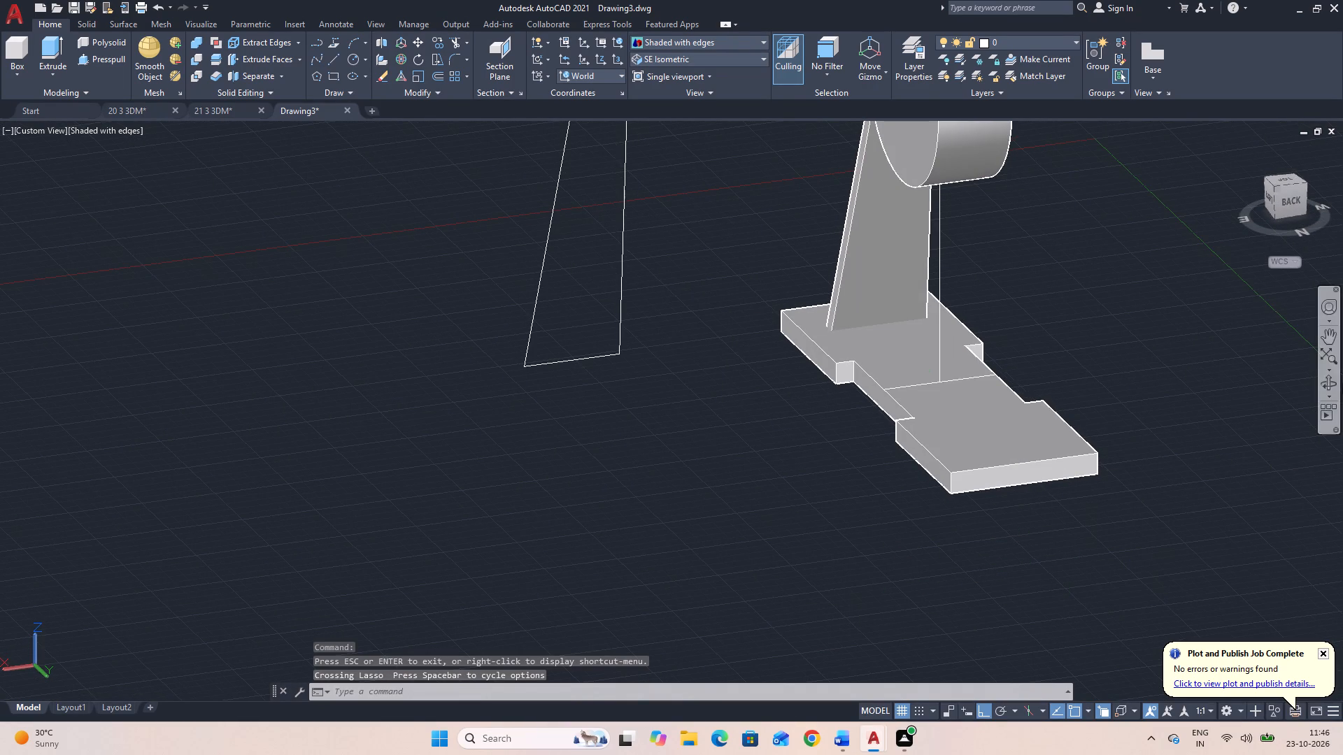
Create a cylinder of radius 18 and height 12 on the base plate's empty end, centred 18 inward from the end edge's midpoint.
left_click(1327, 377)
left_click_drag(1280, 445, 1088, 515)
key("Escape")
left_click(25, 69)
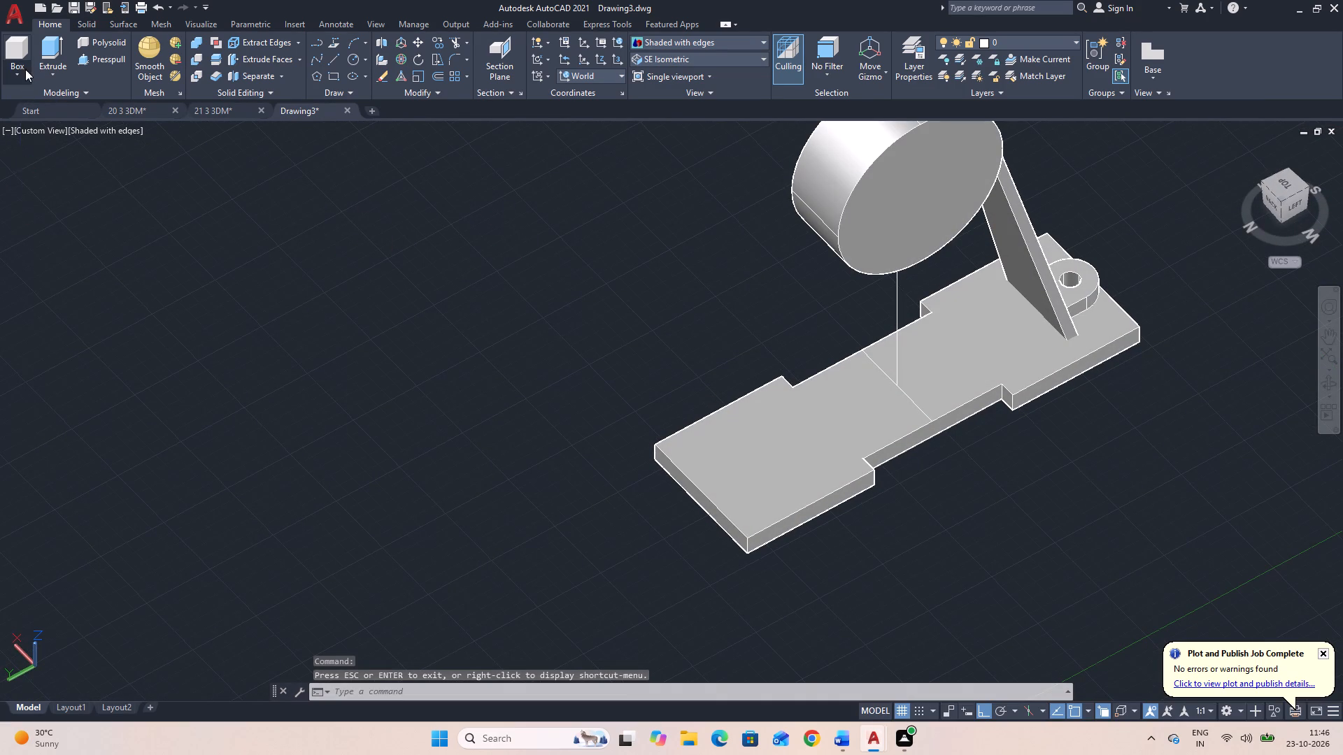
left_click(34, 127)
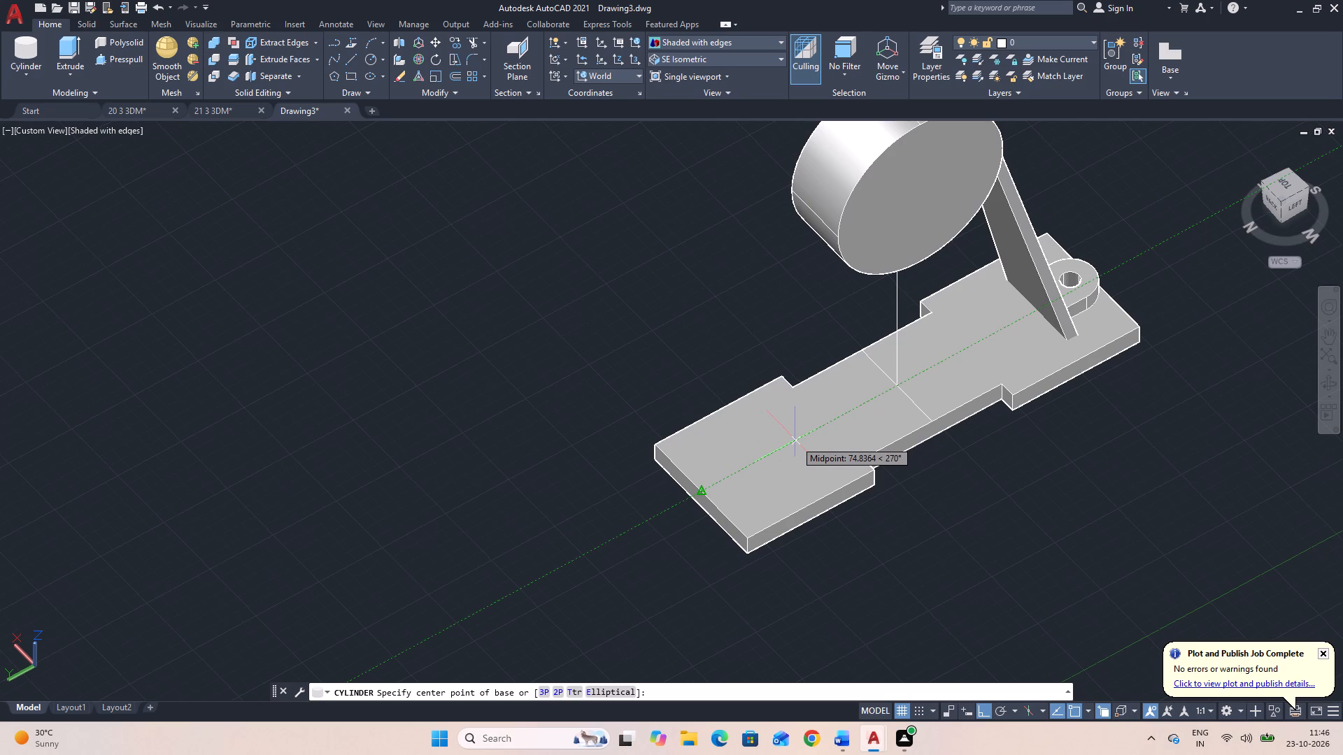
type("18")
key("Return")
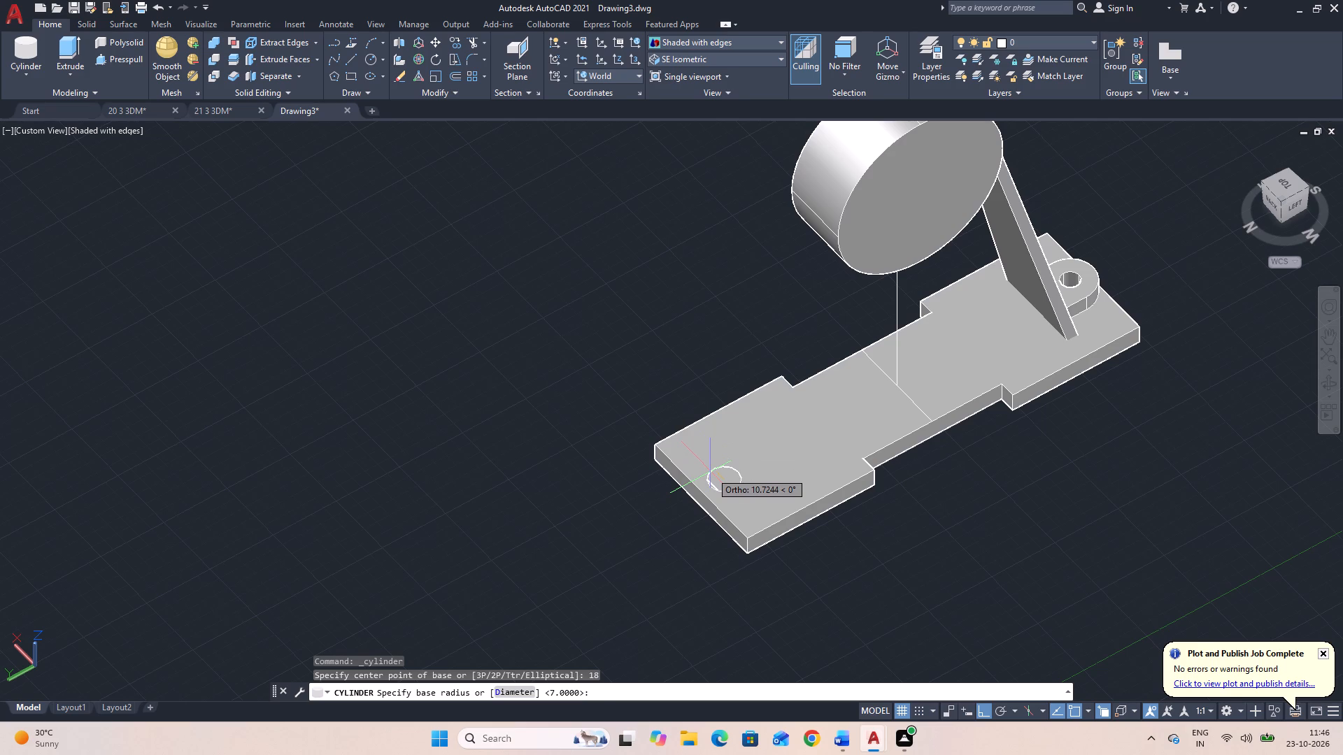
type("18")
key("Return")
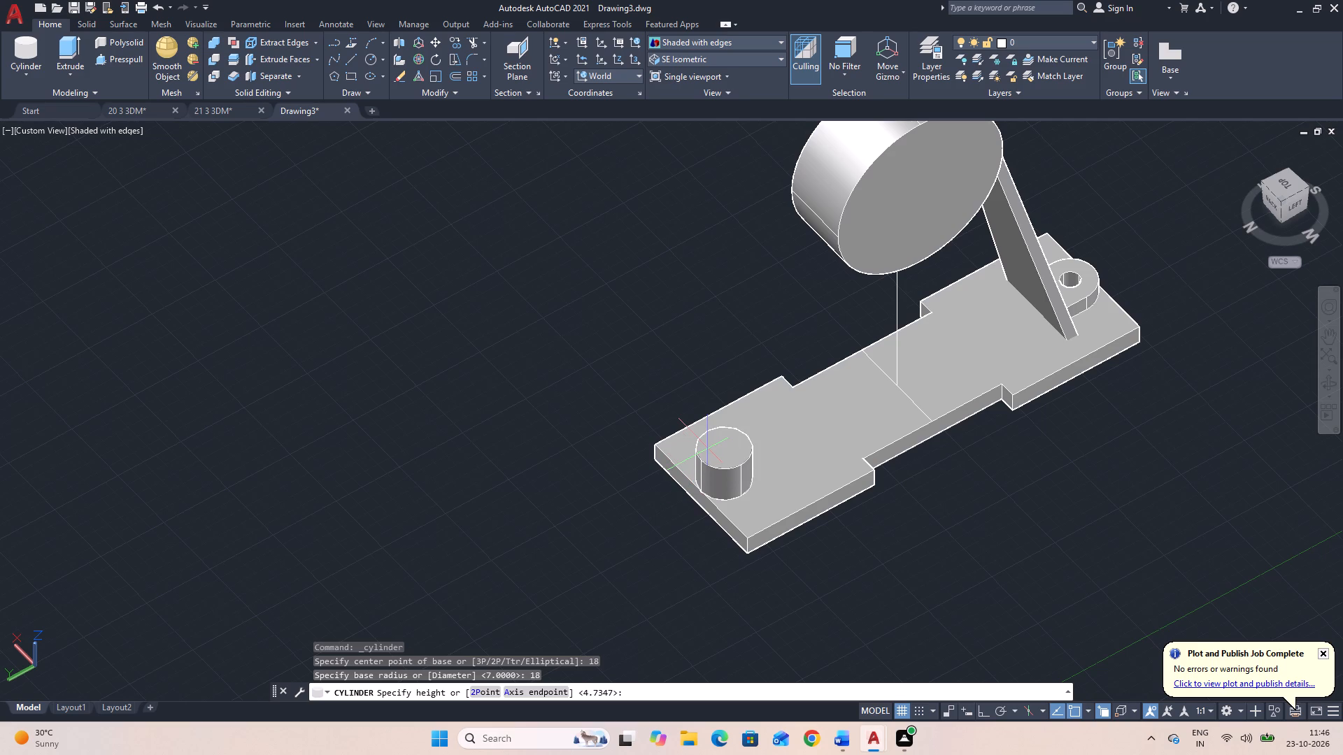
type("12")
key("Return")
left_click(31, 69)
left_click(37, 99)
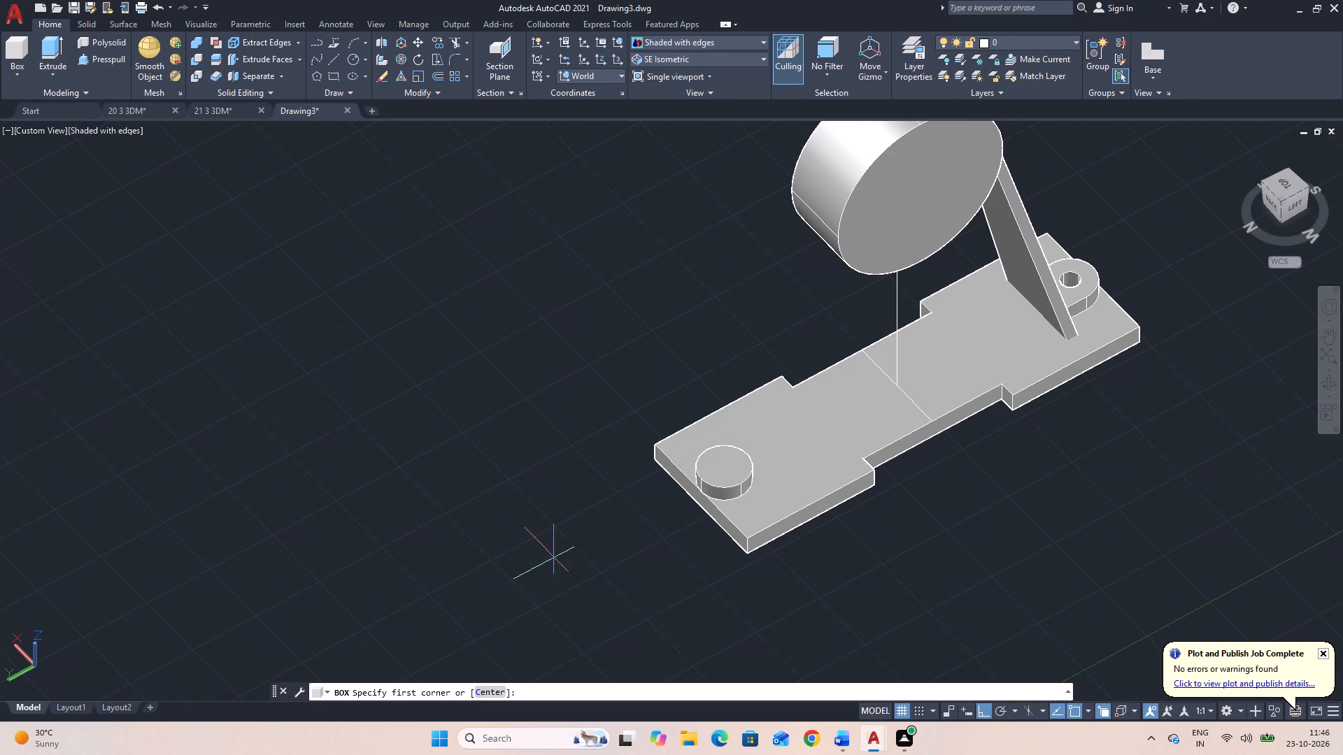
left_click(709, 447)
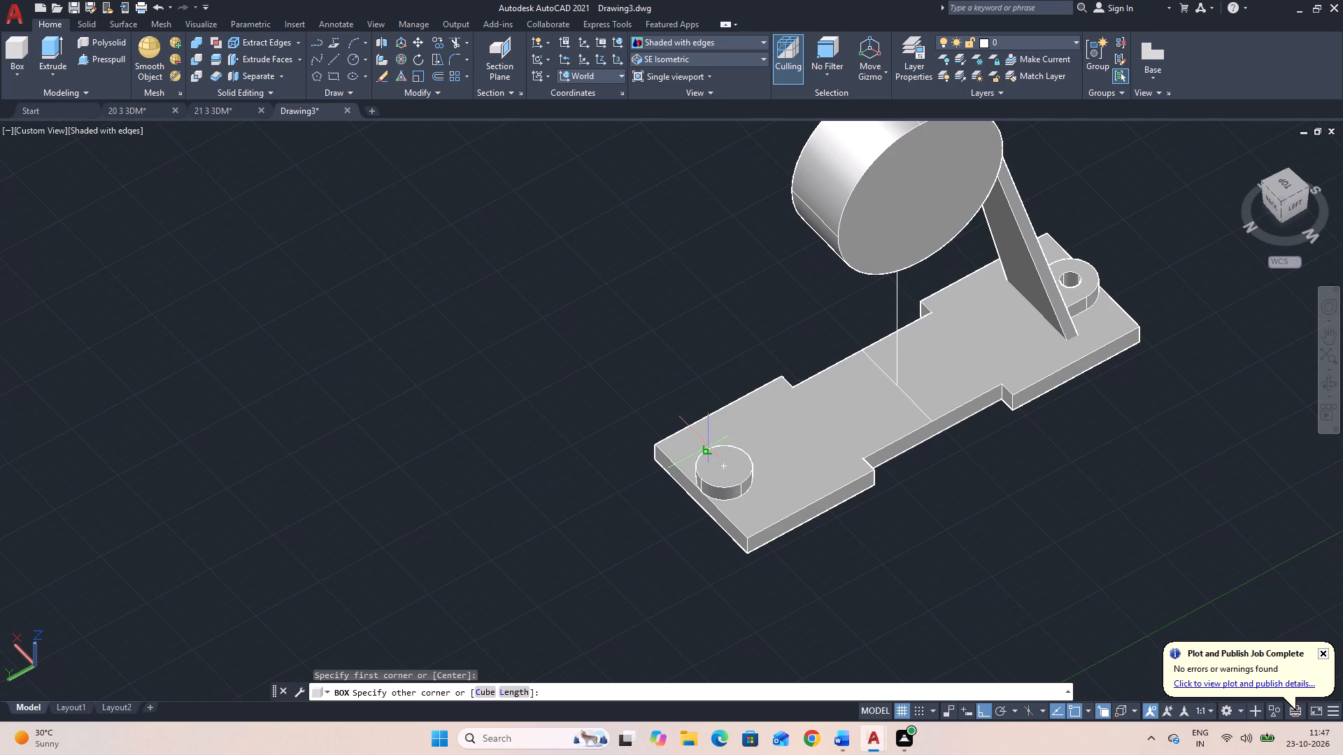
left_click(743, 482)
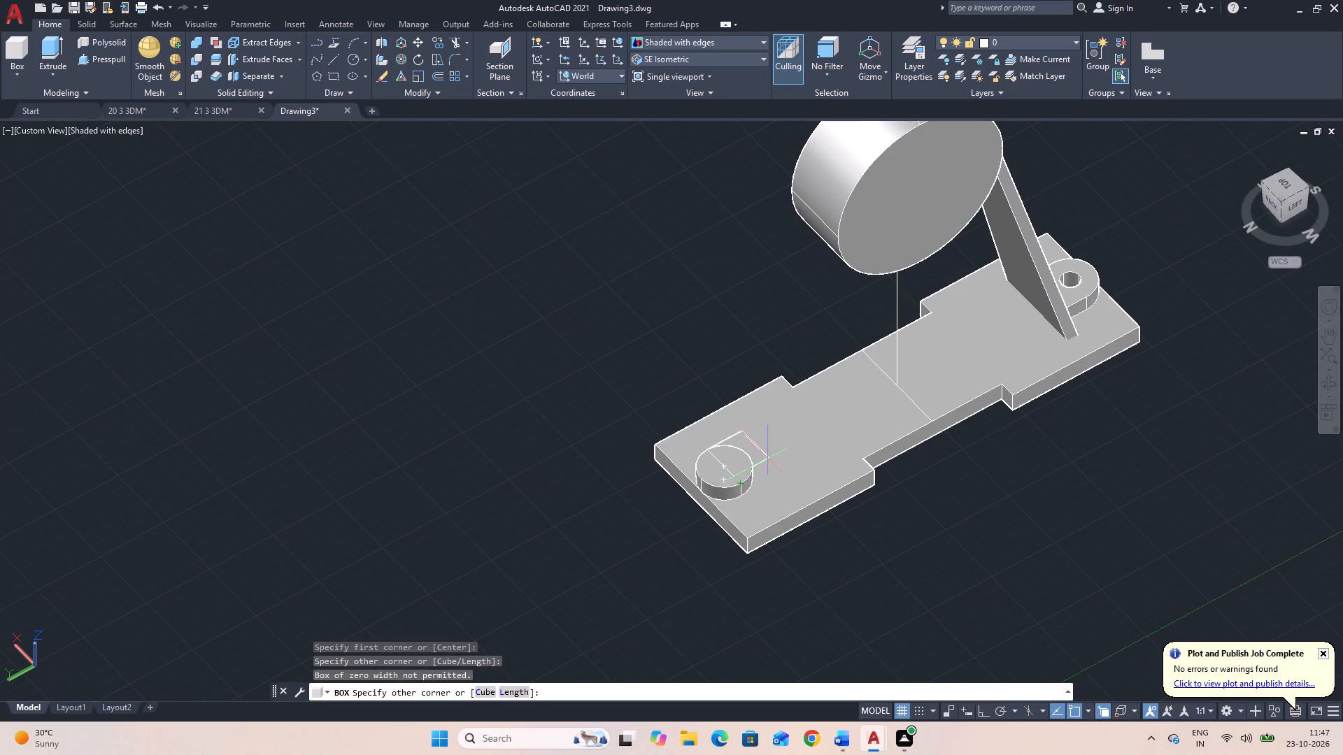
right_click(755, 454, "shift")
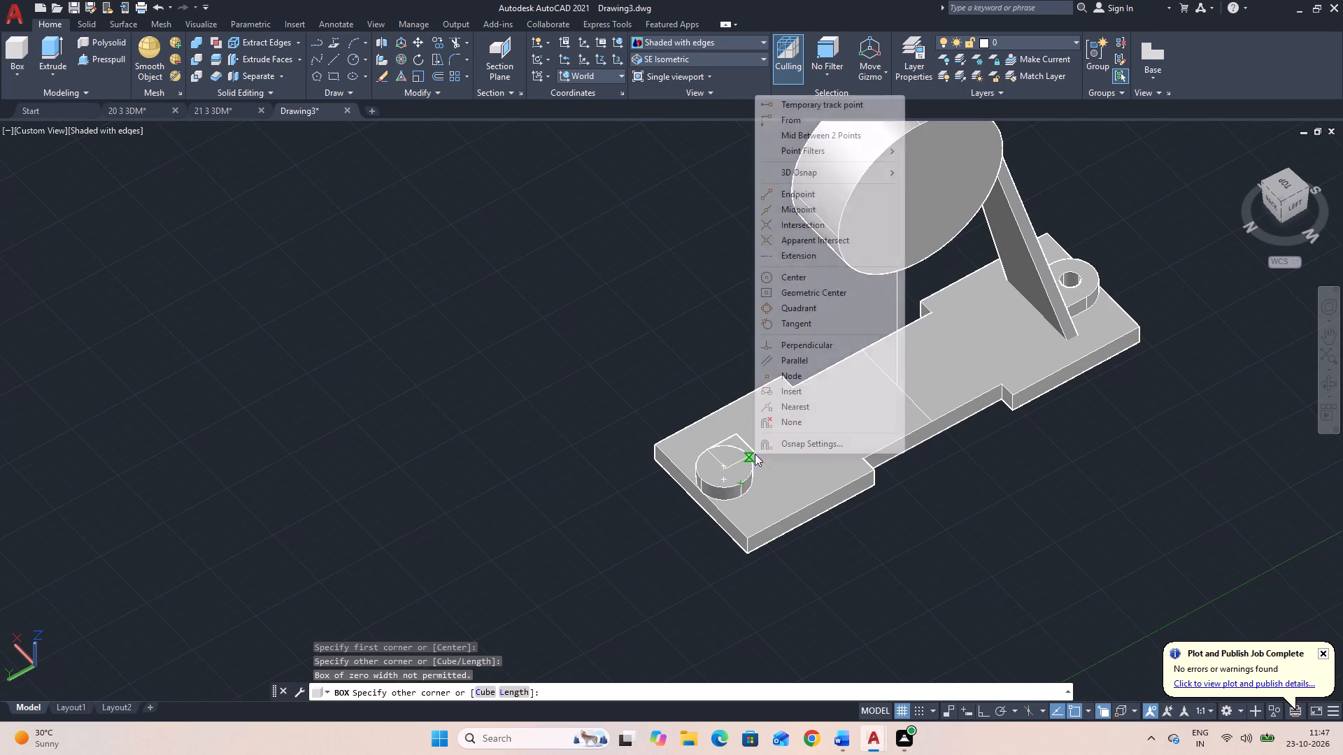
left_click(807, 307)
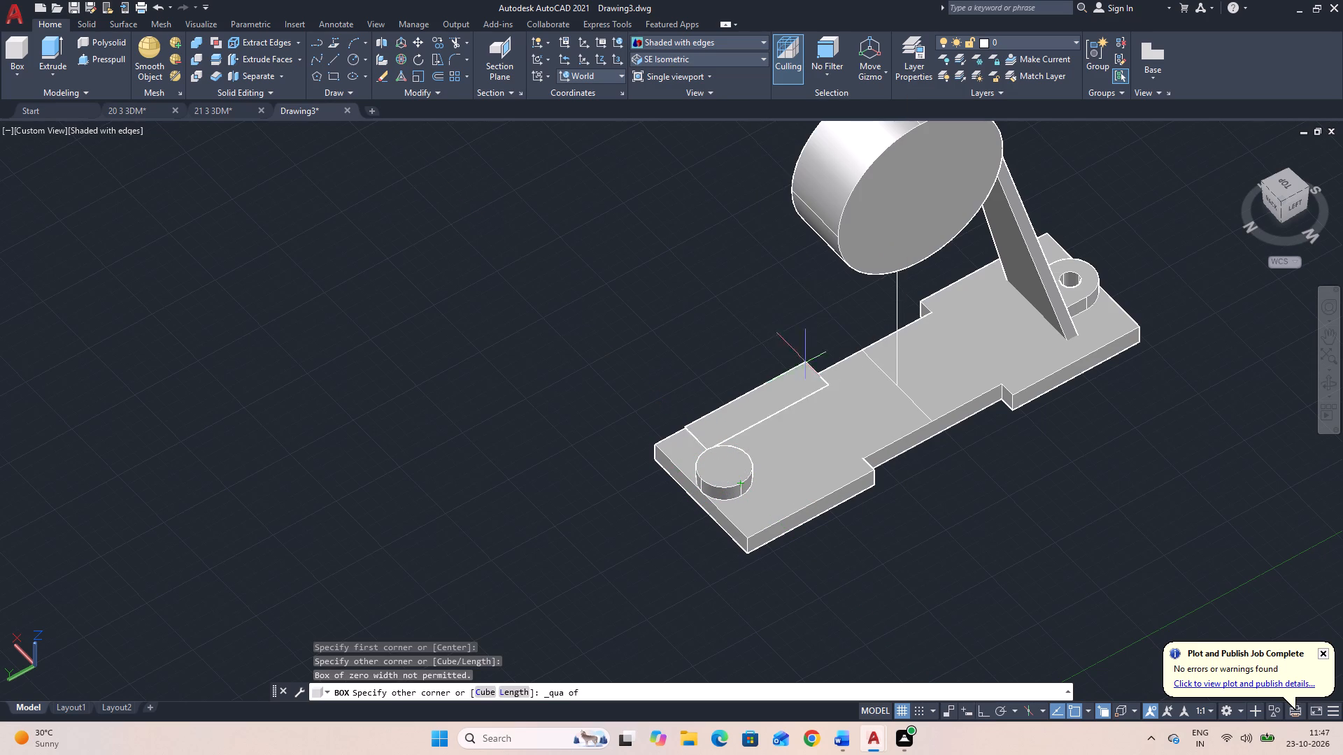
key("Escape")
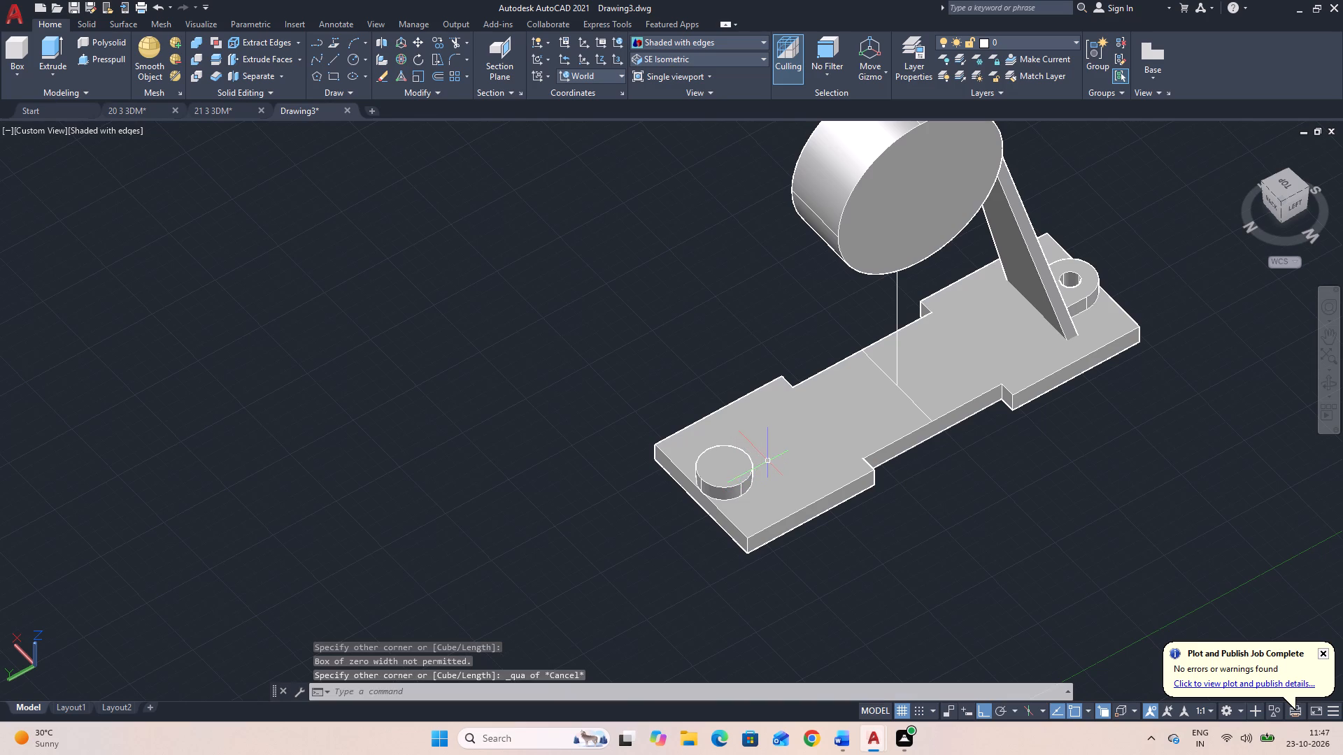
Create a box 36 long, 18 wide and 12 high against the new end cylinder, from its centreline toward the plate's middle.
left_click(14, 47)
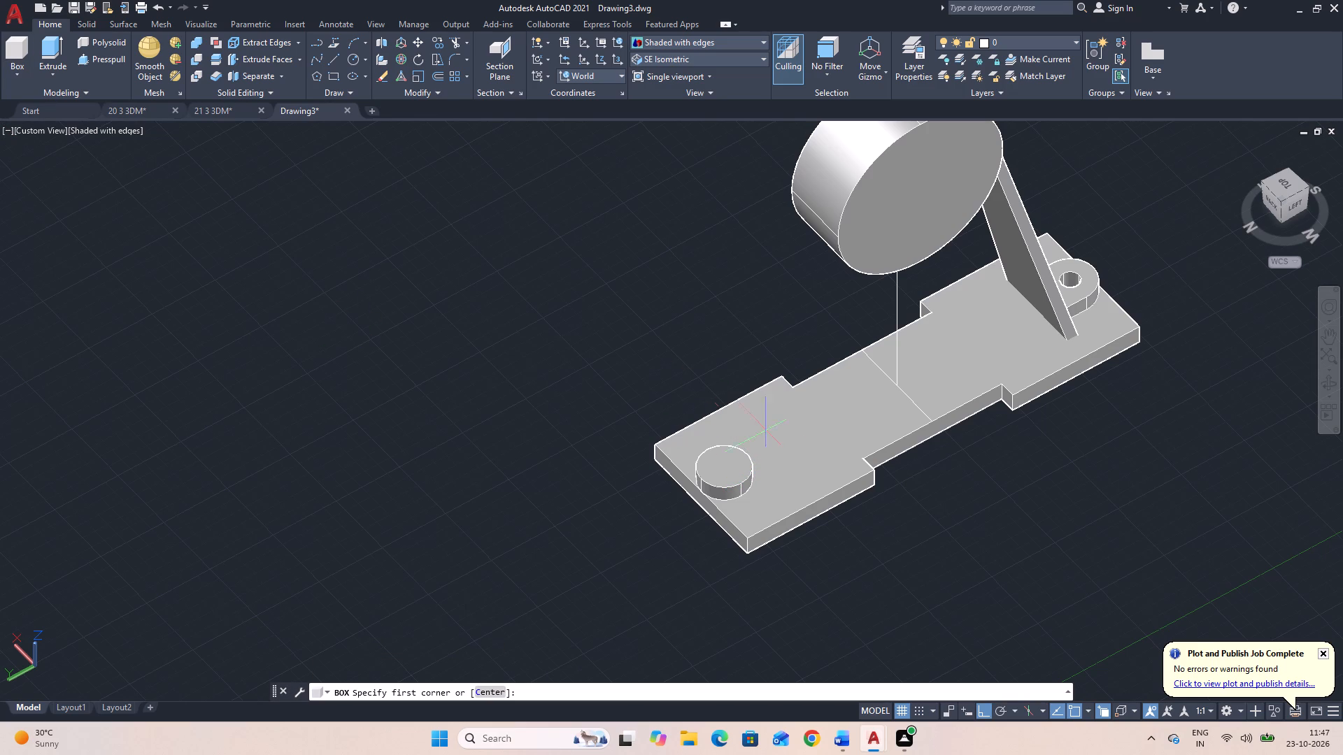
type("L")
key("space")
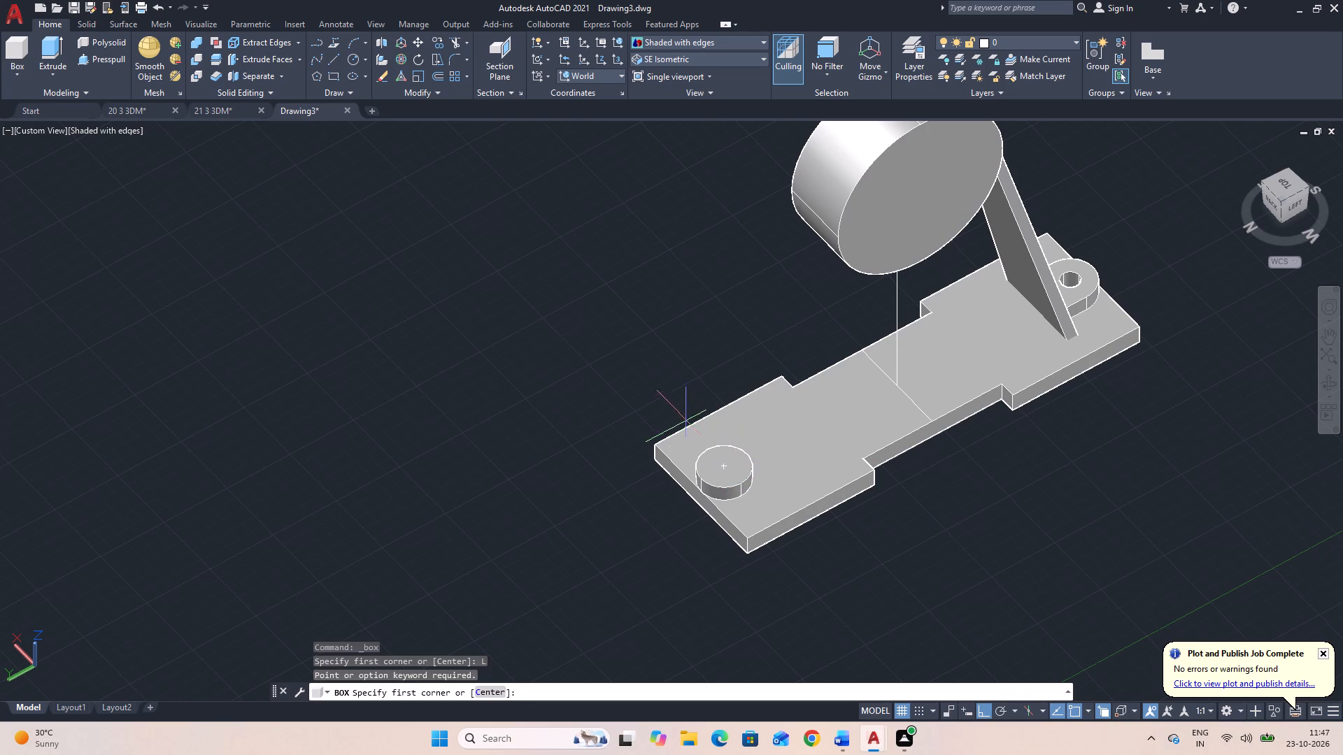
left_click(708, 451)
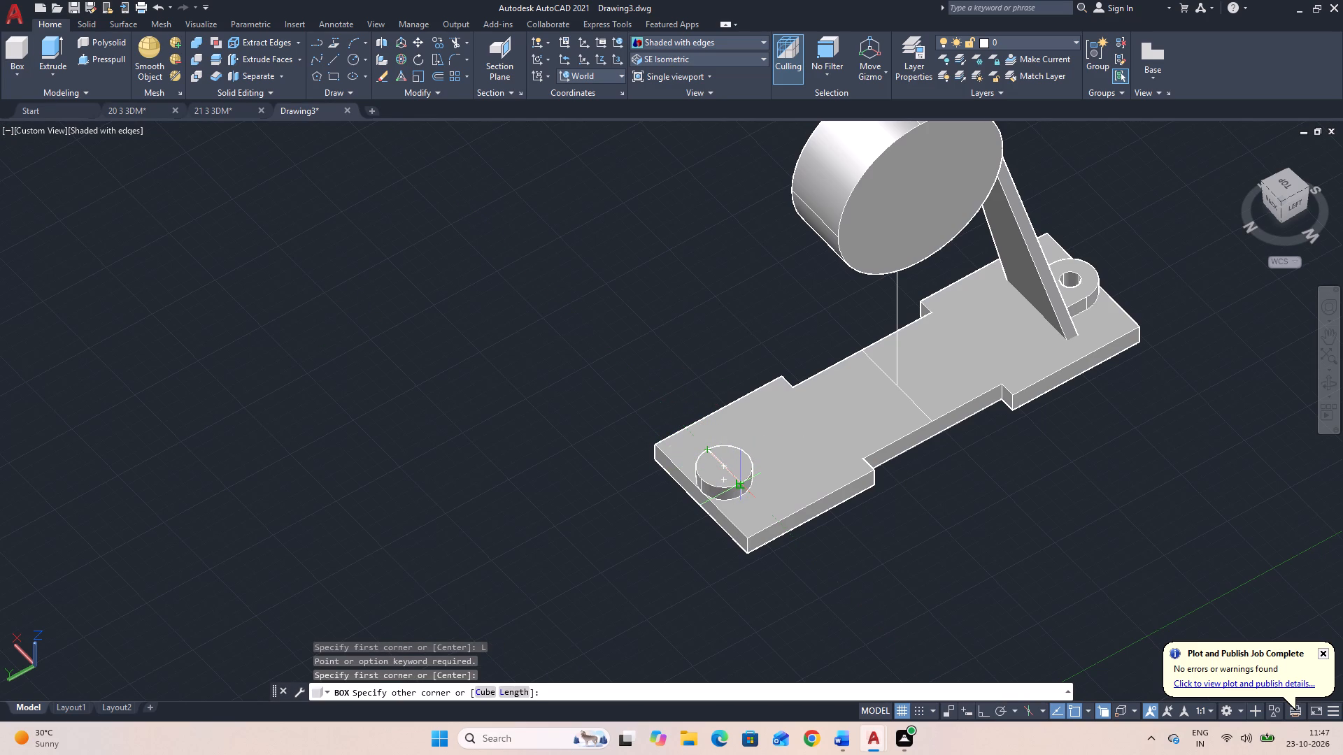
key("l")
key("space")
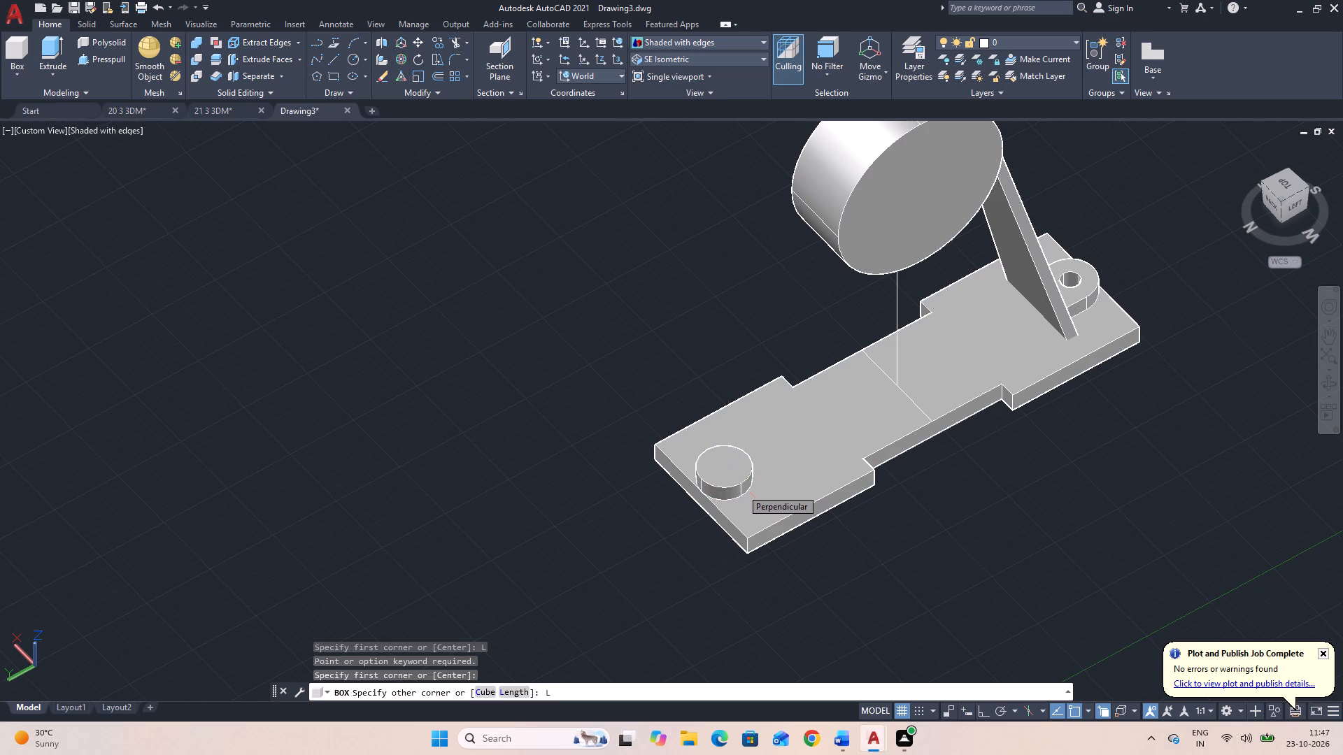
left_click(741, 489)
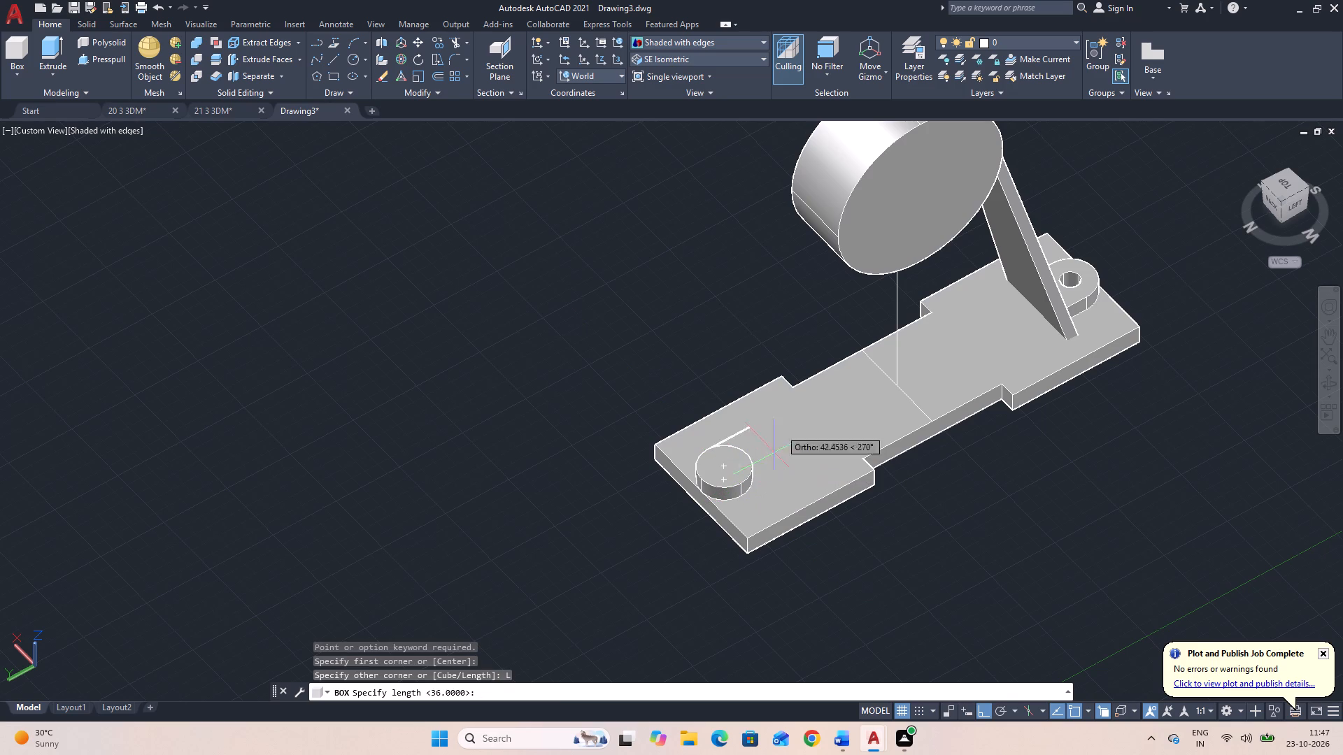
left_click(741, 481)
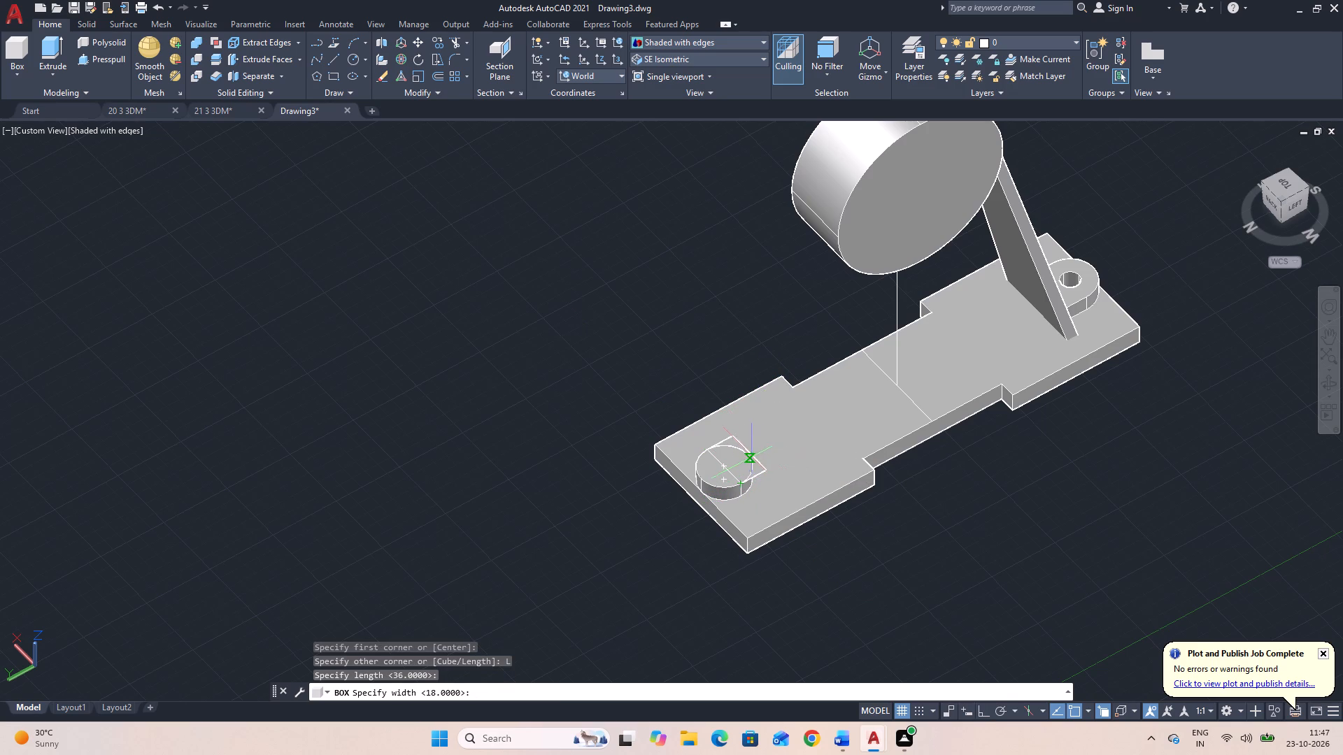
right_click(746, 447, "shift")
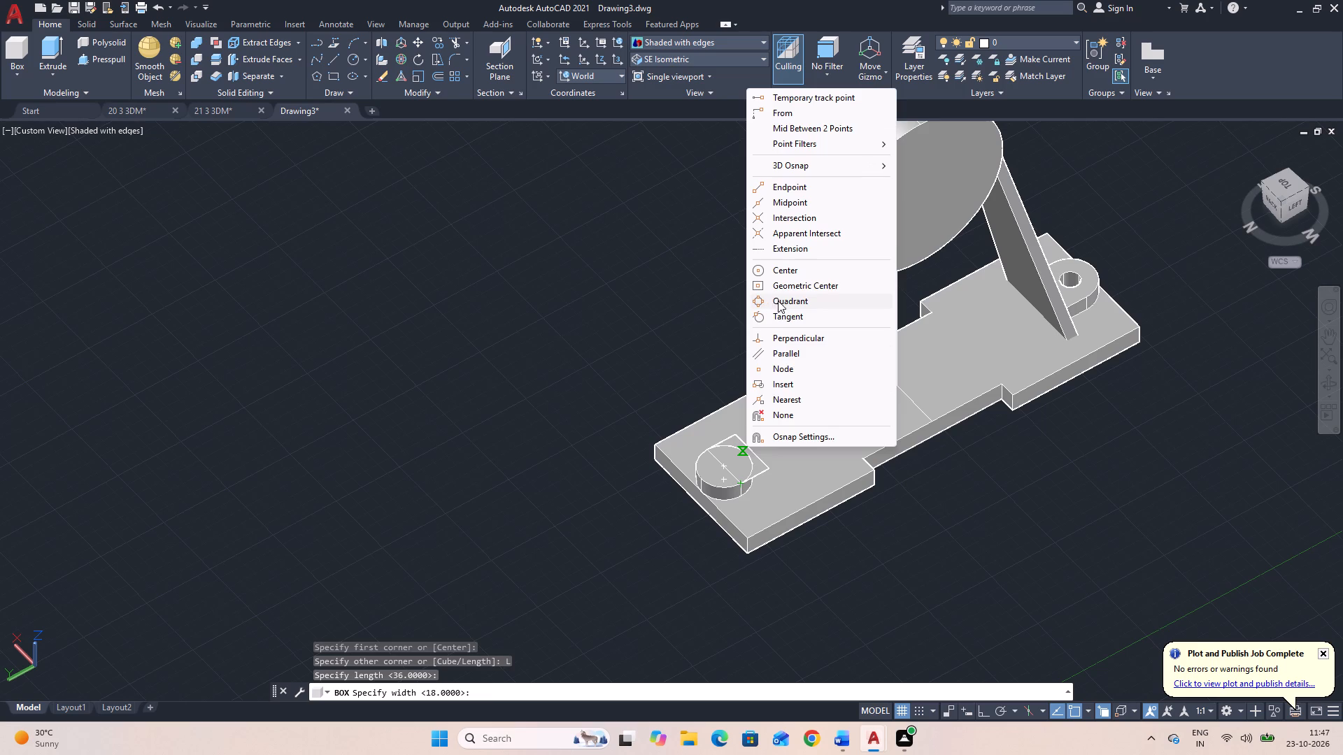
left_click(779, 301)
left_click(748, 453)
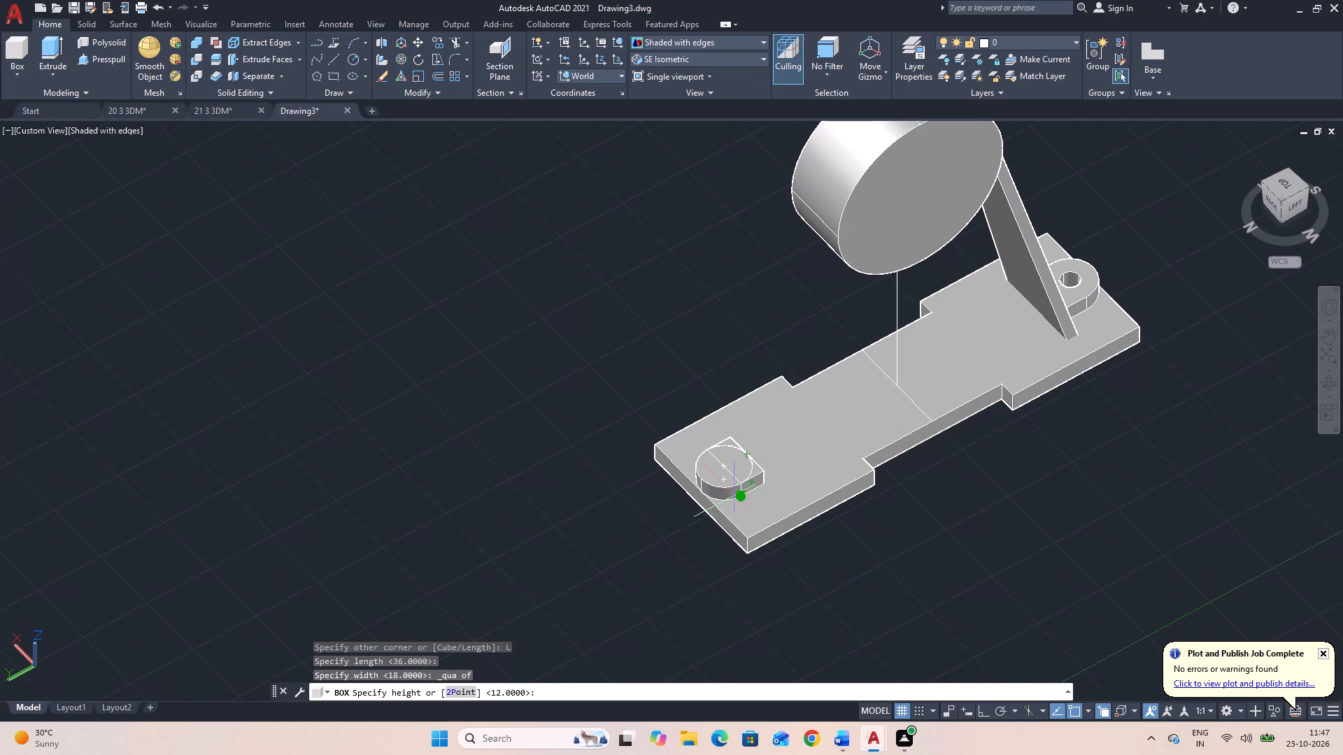
scroll(727, 492, "up", 4)
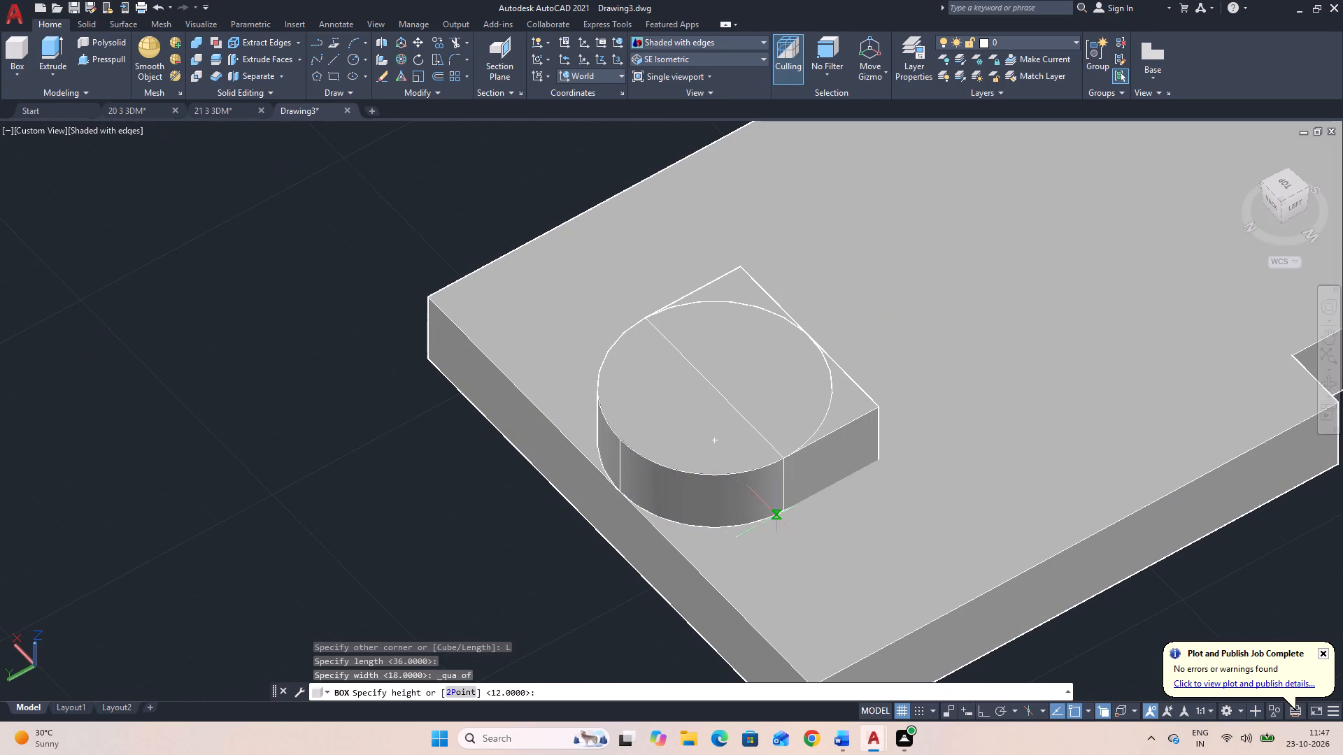
left_click(785, 512)
Create a cylinder of radius 7 and depth 12 at the centre of the radius-18 cylinder's top face, going down to the plate.
scroll(883, 491, "down", 2)
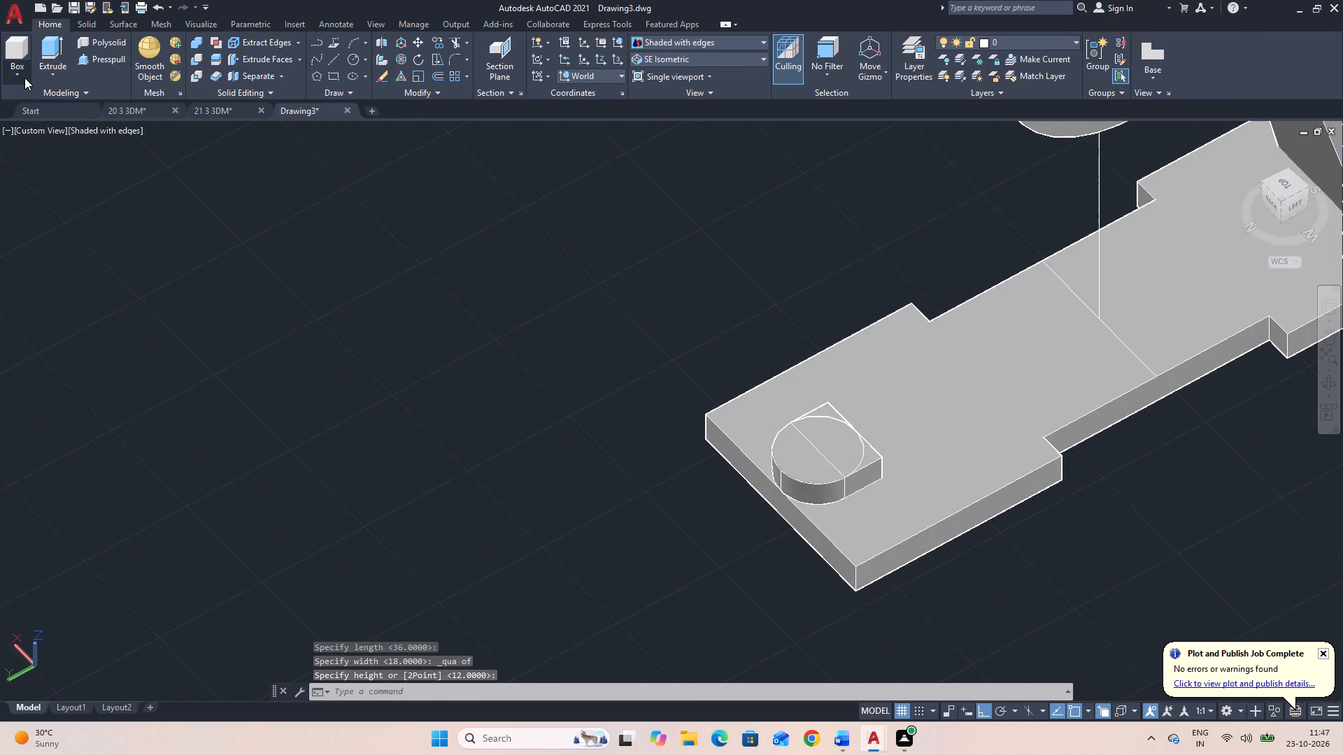
left_click(24, 78)
left_click(30, 131)
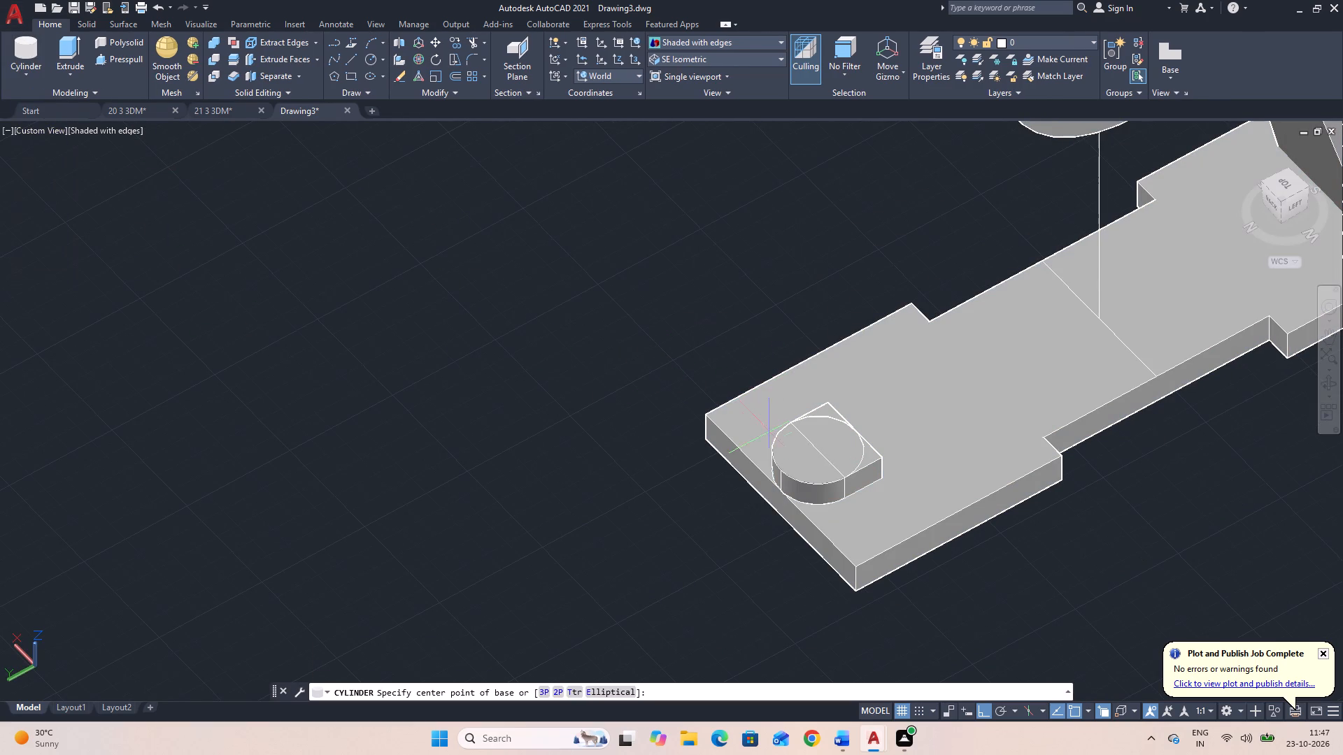
left_click(820, 447)
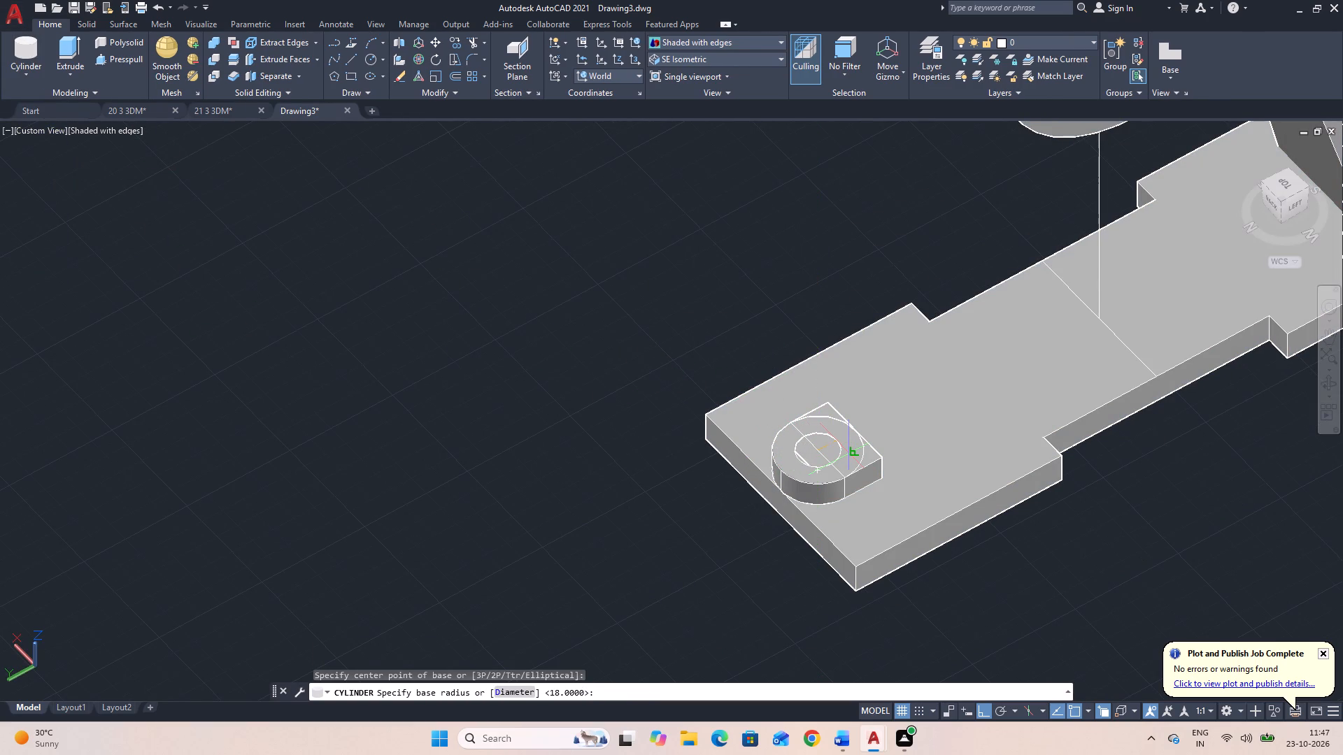
key("7")
key("Return")
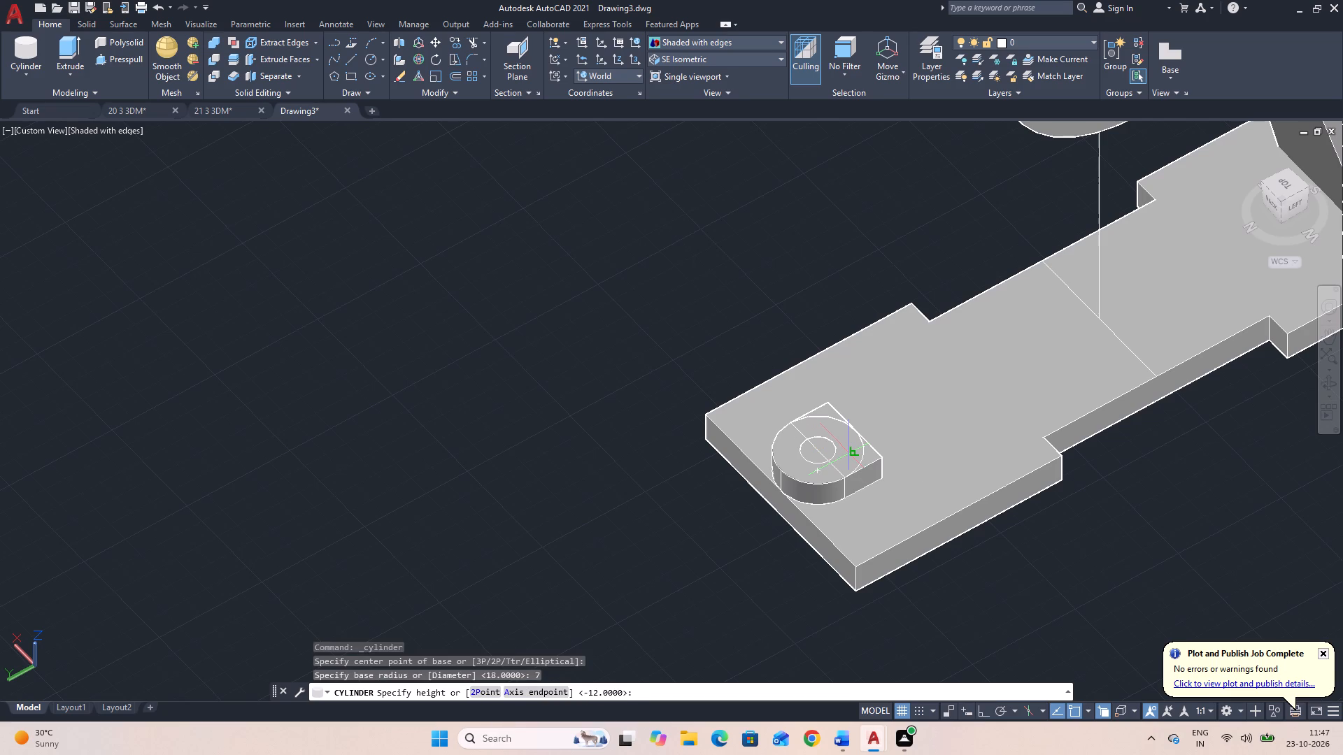
left_click(780, 488)
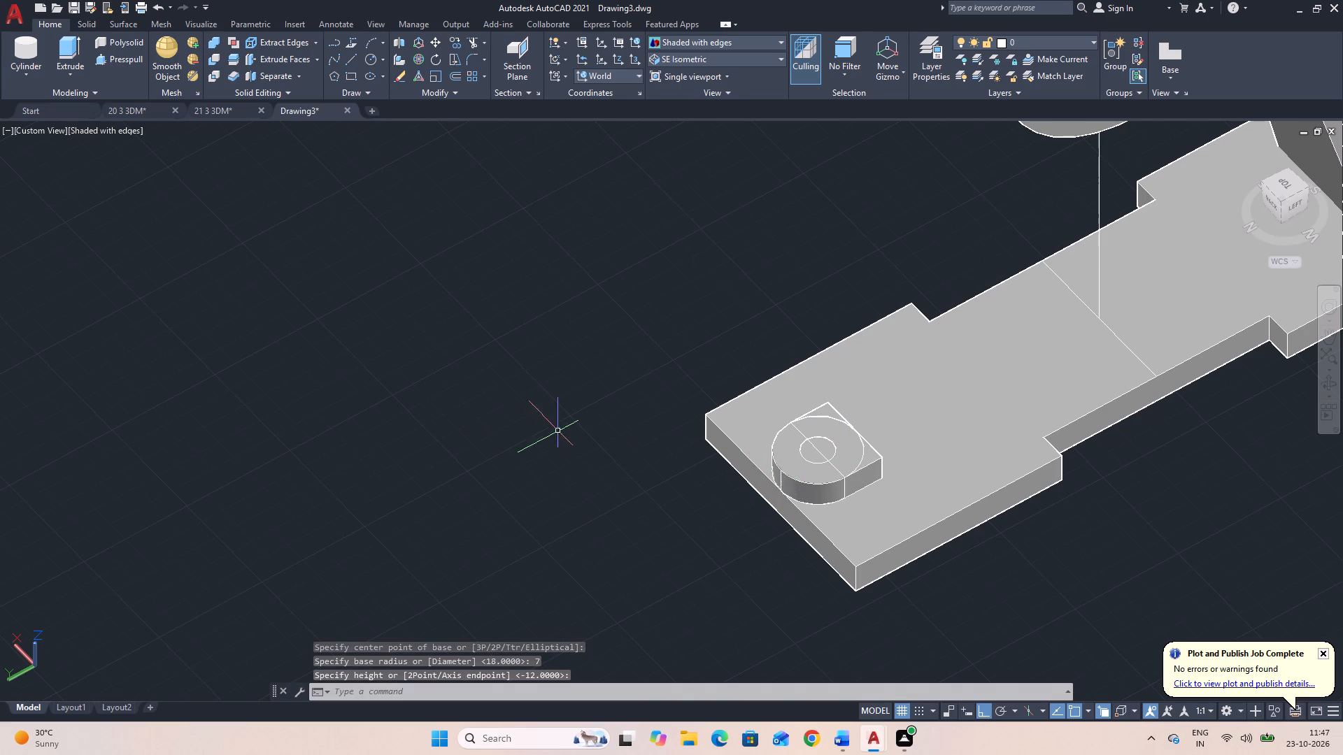
Subtract the radius-7 cylinder from the combined base plate, new box and radius-18 cylinder to form the second holed boss.
type("SU")
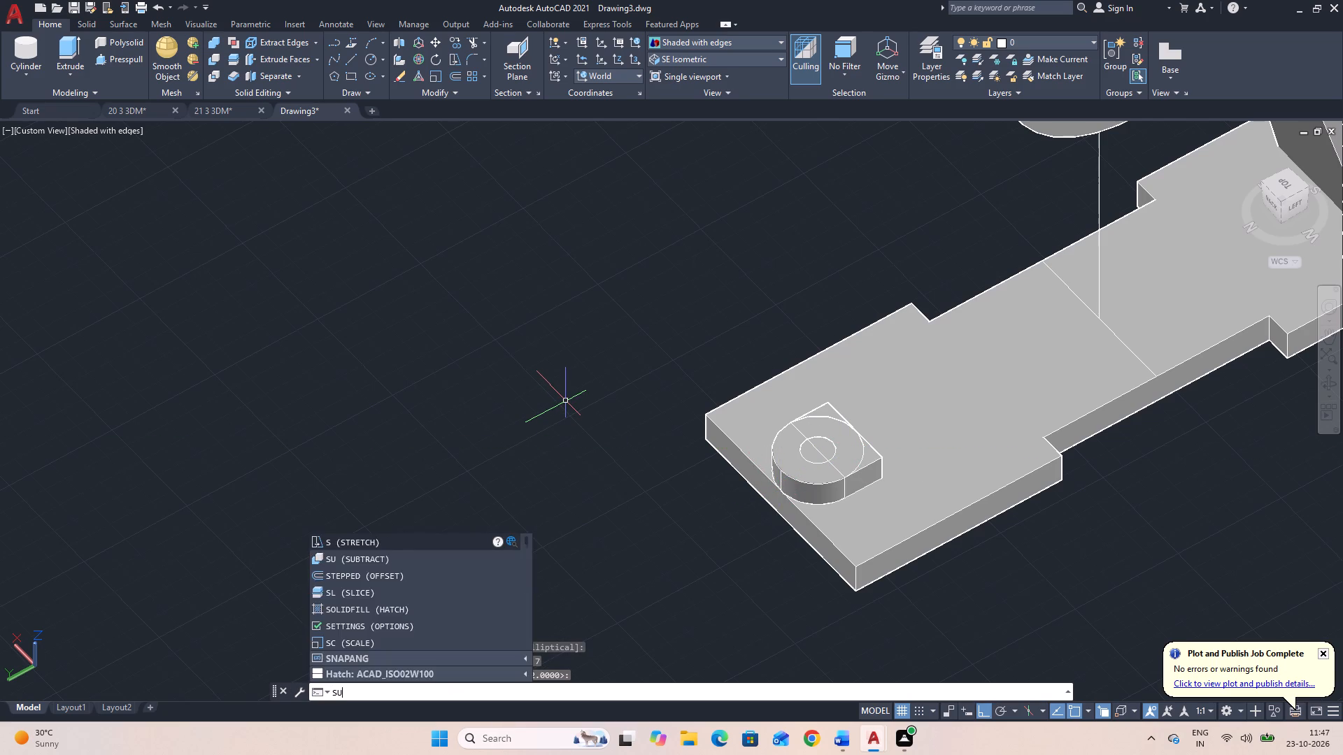
key("space")
left_click(753, 408)
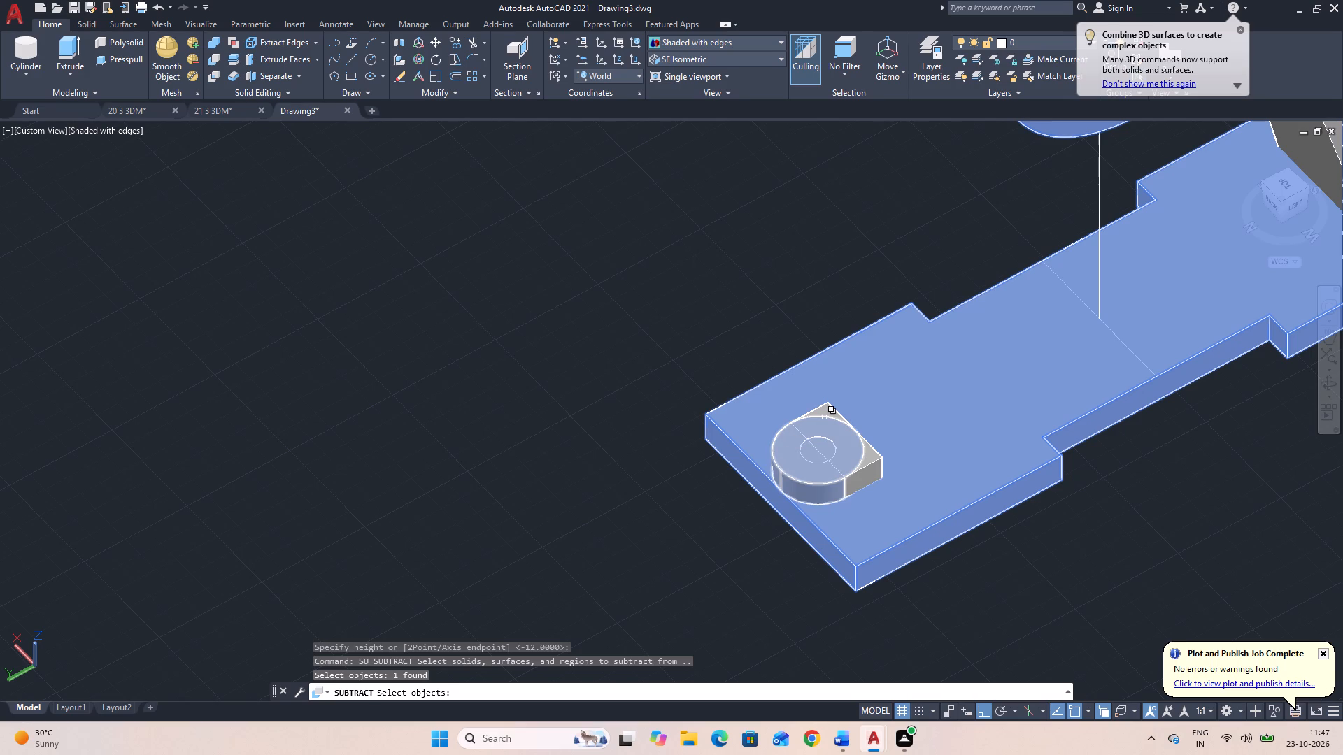
left_click(825, 410)
left_click(784, 447)
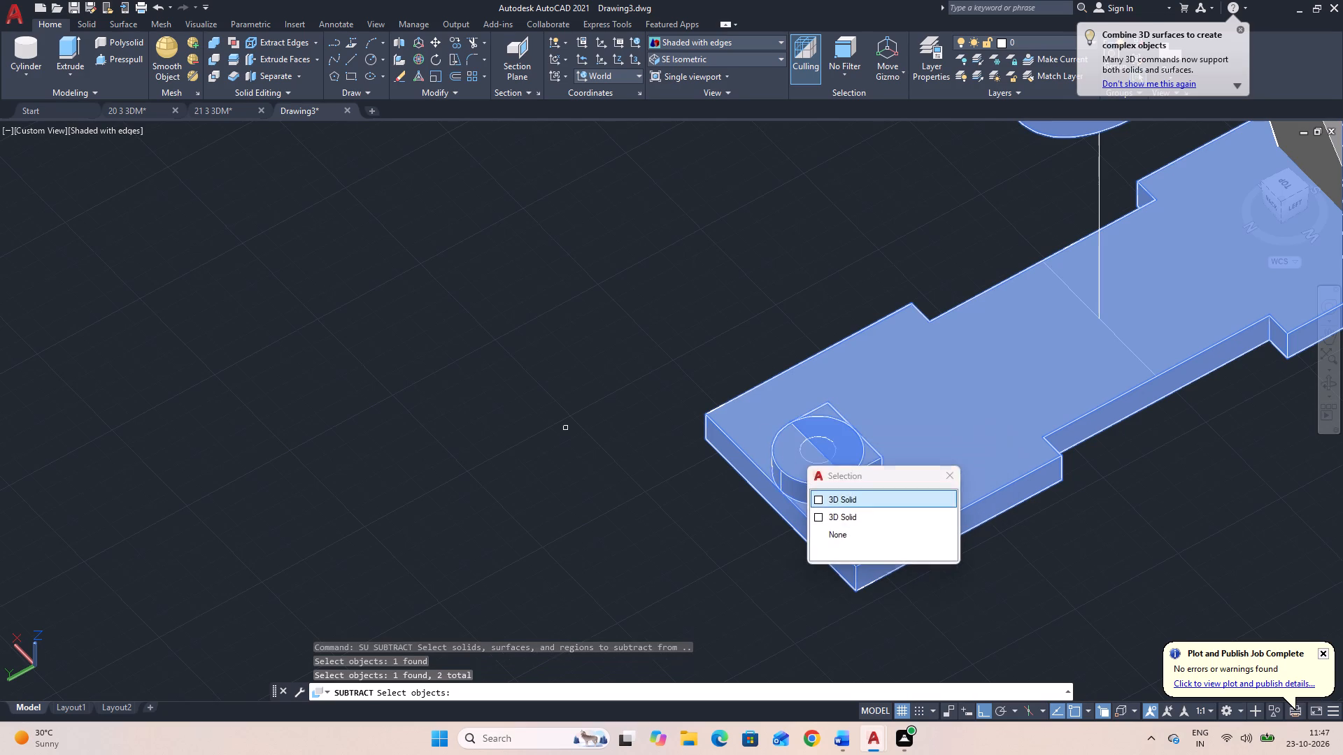
key("space")
key("space")
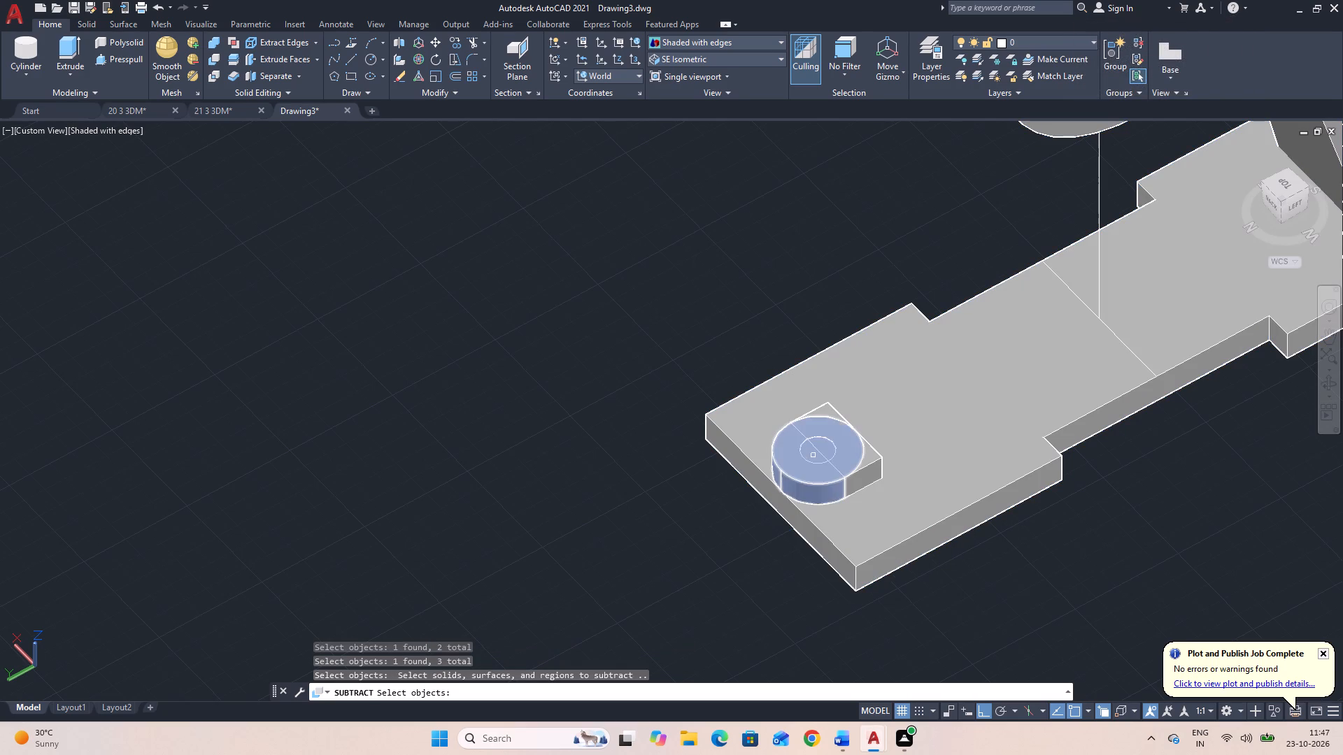
left_click(813, 456)
left_click(852, 517)
key("space")
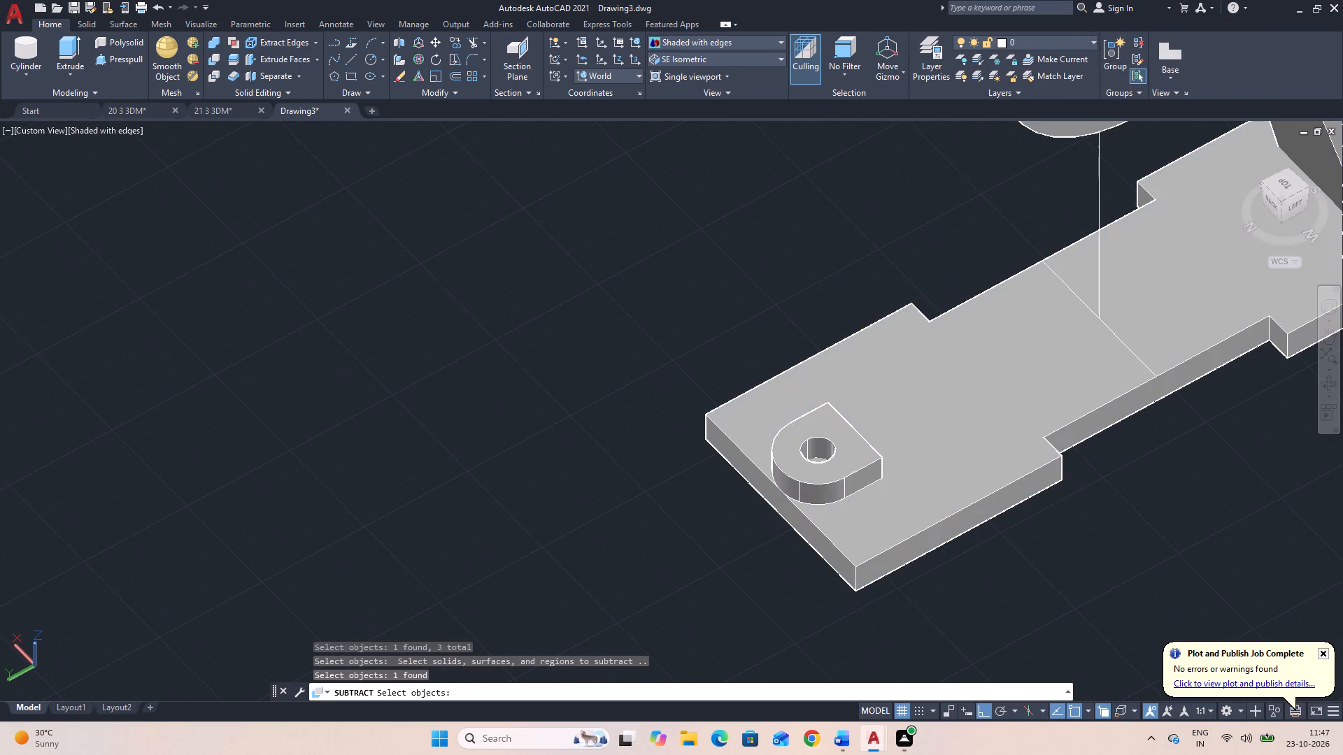
Draw lines across the plate from the midpoint of the new boss's lower straight edge: 32.5 to one side, and 65 back the opposite way.
middle_click_drag(1188, 482, 1028, 473)
scroll(1025, 468, "down", 1)
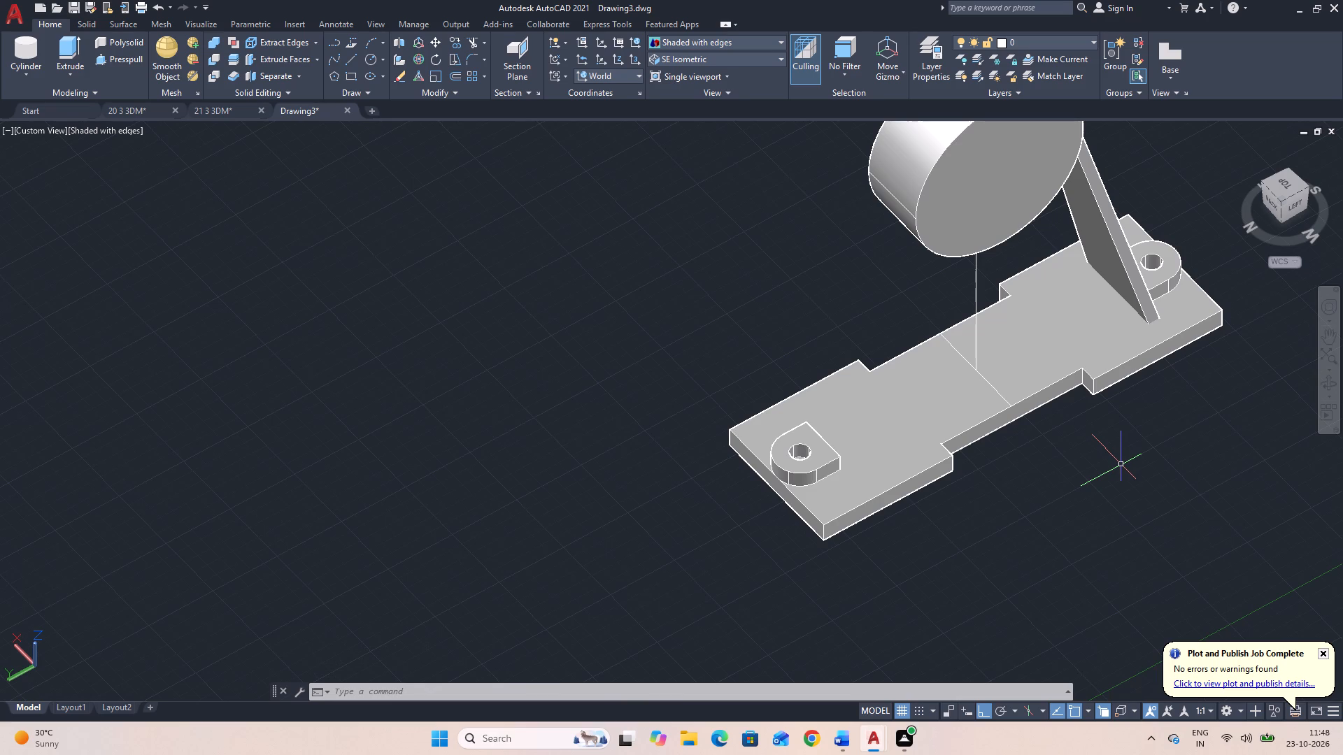
middle_click_drag(1170, 459, 1092, 486)
left_click_drag(1114, 494, 1054, 515)
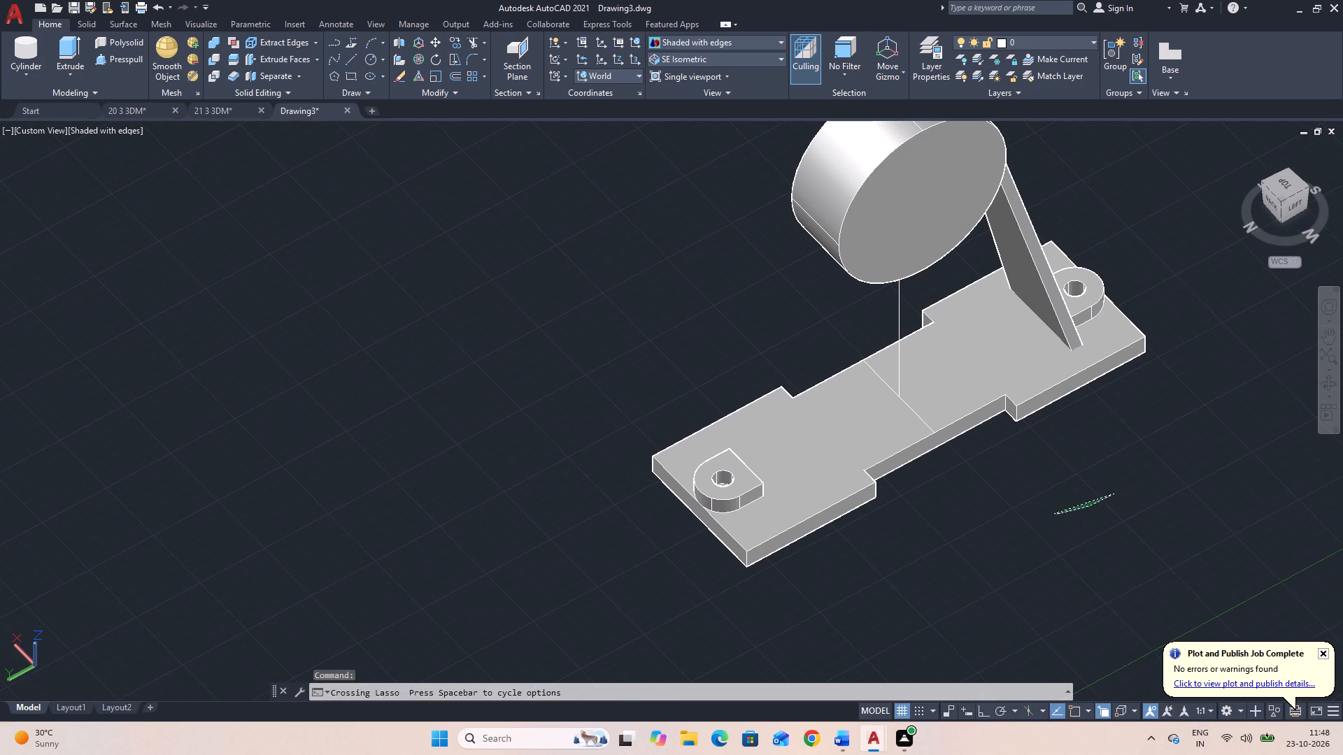
left_click(1324, 381)
left_click_drag(1237, 435, 1094, 443)
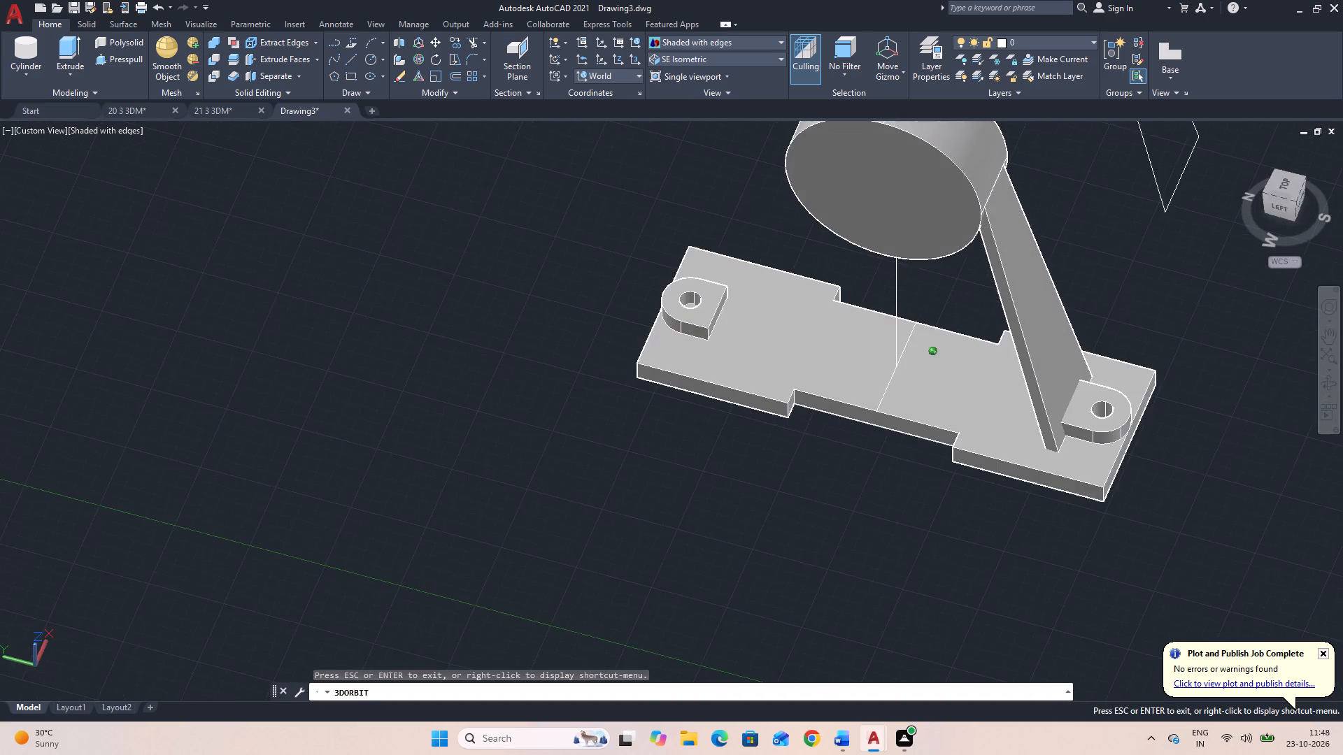
left_click_drag(1094, 443, 1067, 389)
key("Escape")
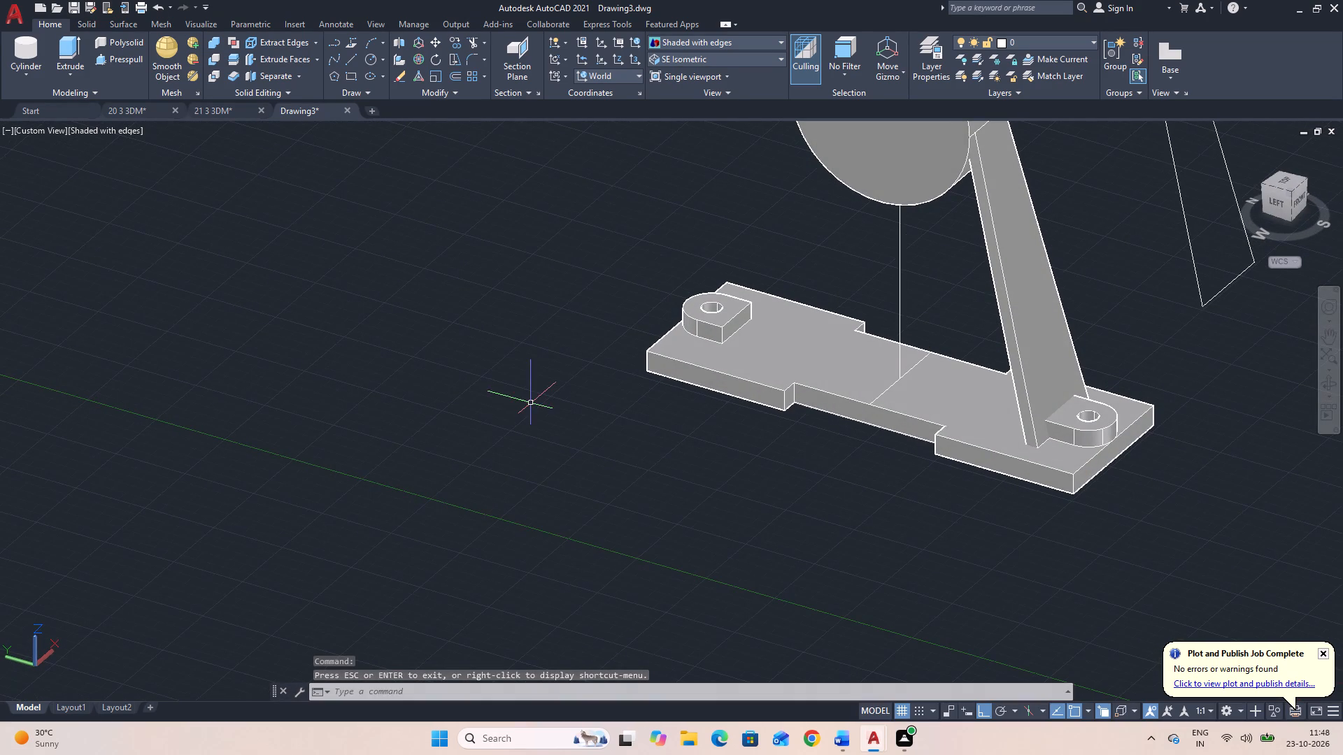
type("L")
key("space")
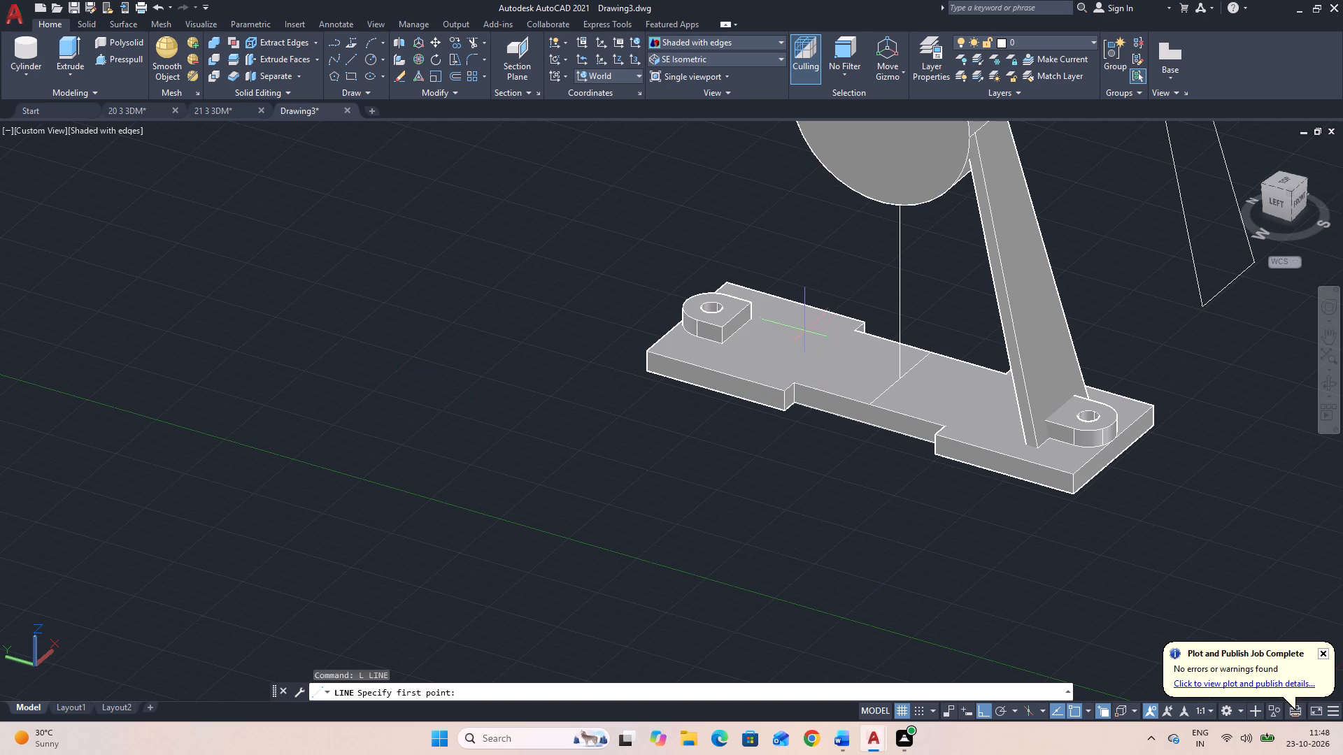
left_click(739, 329)
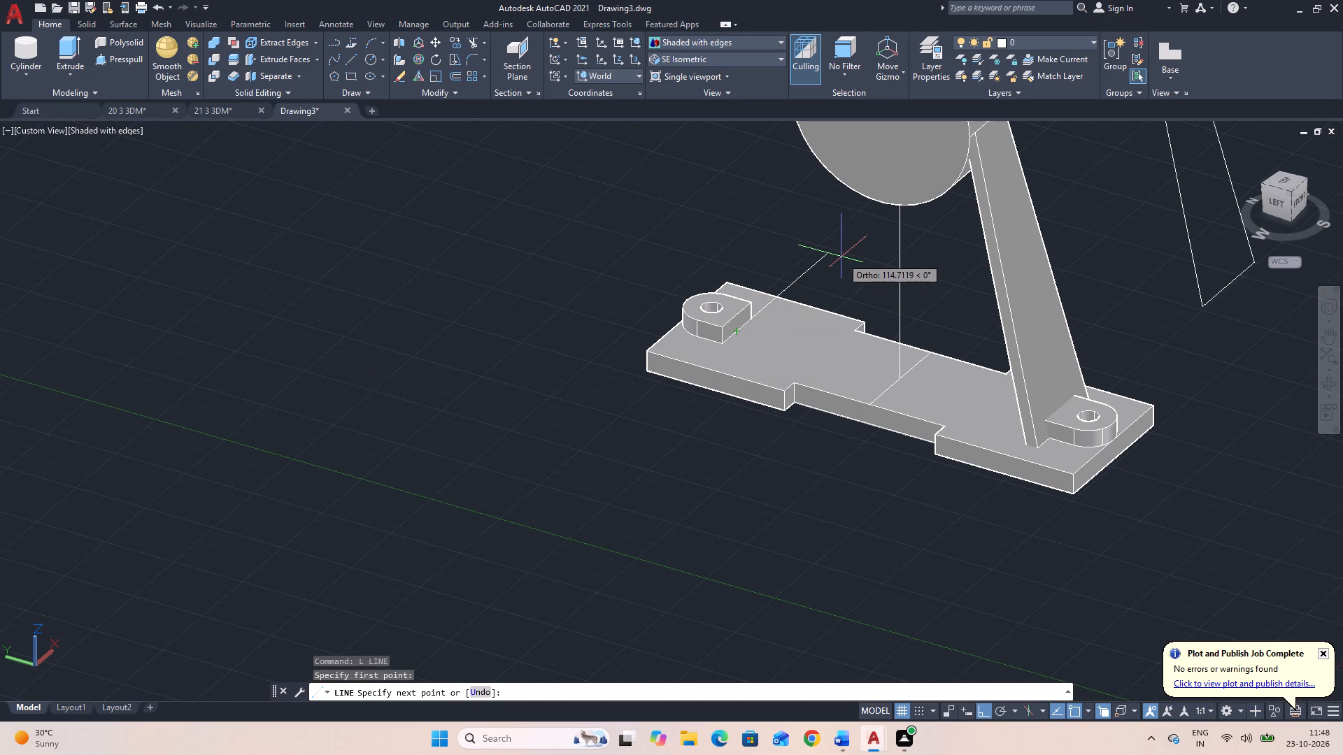
type("32.5")
key("Return")
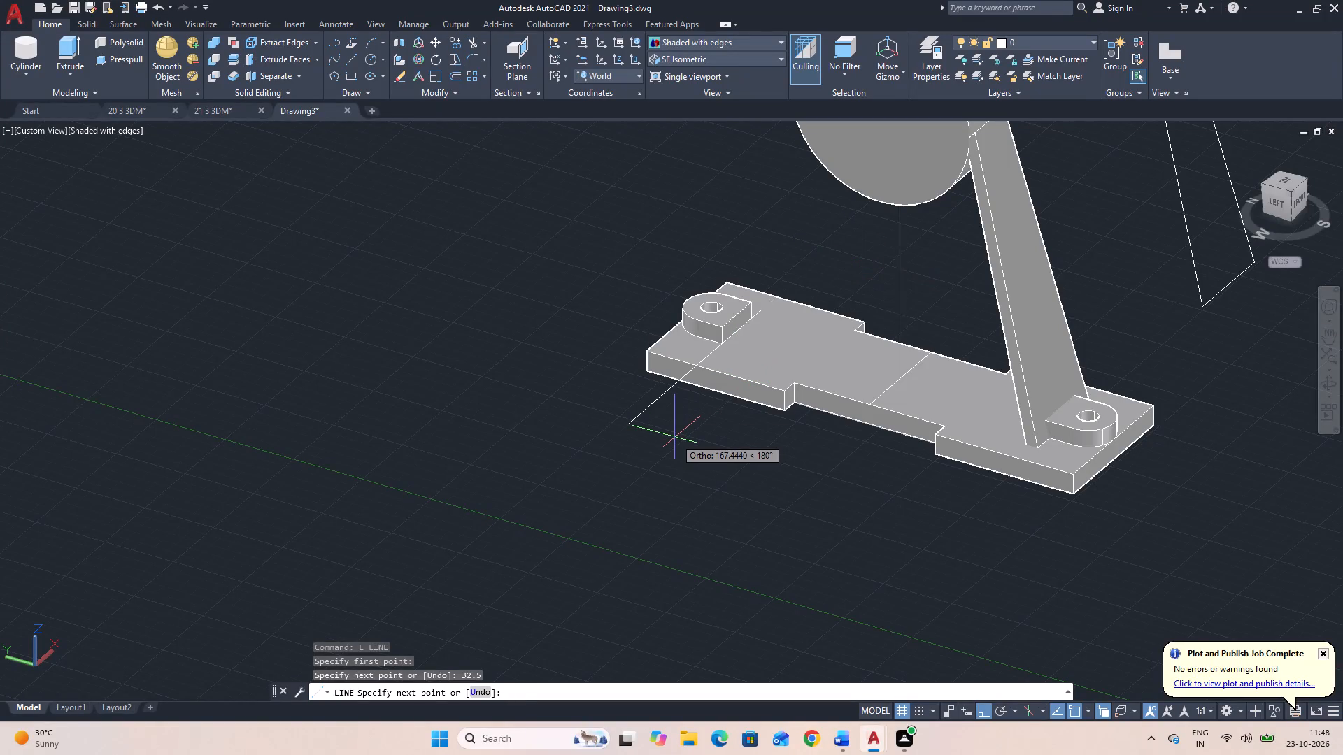
key("6")
key("5")
key("Return")
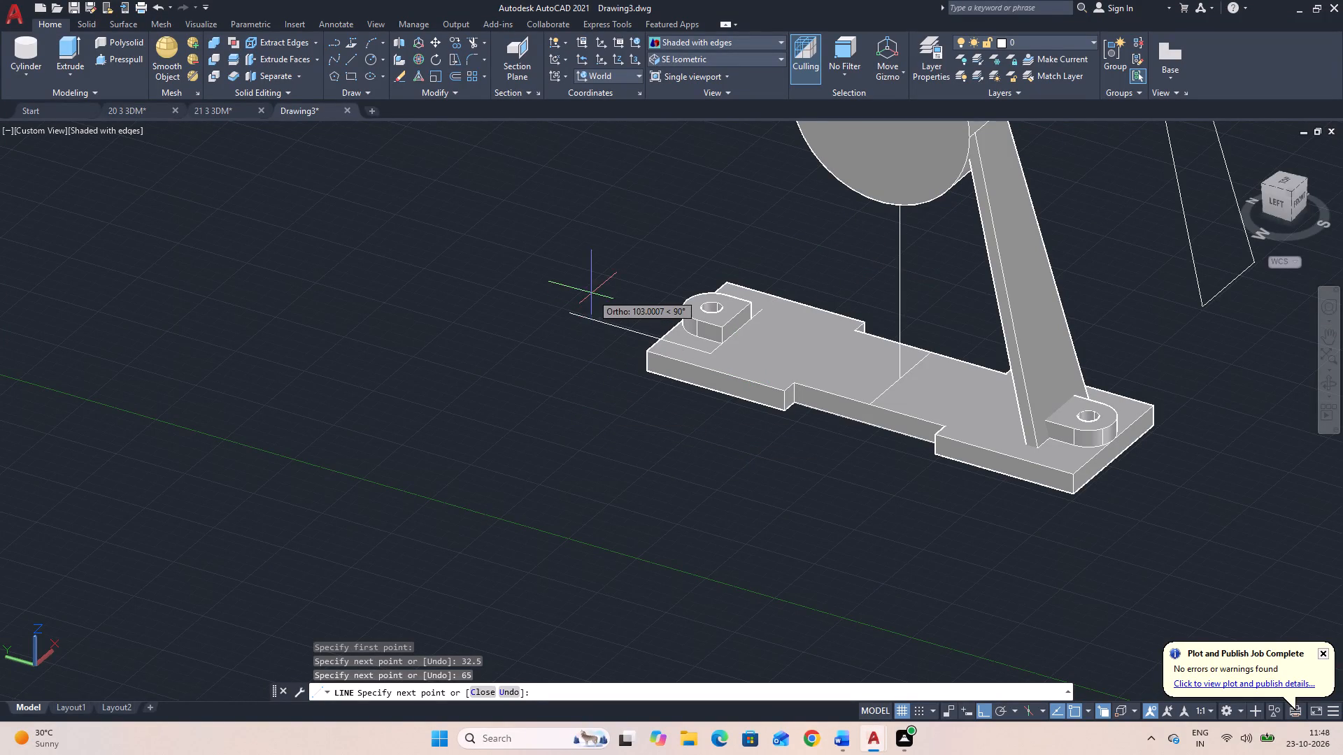
key("Escape")
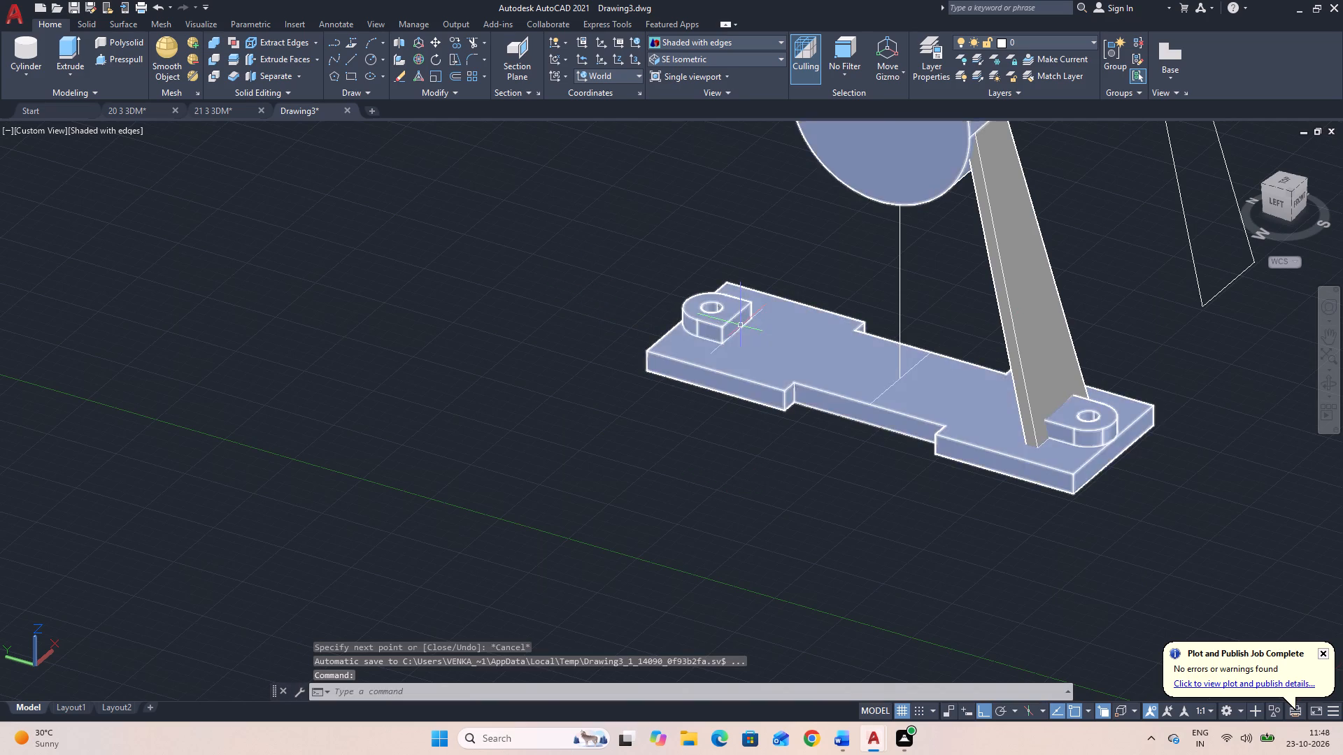
Delete the short 32.5 line overlapping the 65 line at the new boss's lower straight edge.
scroll(741, 326, "up", 3)
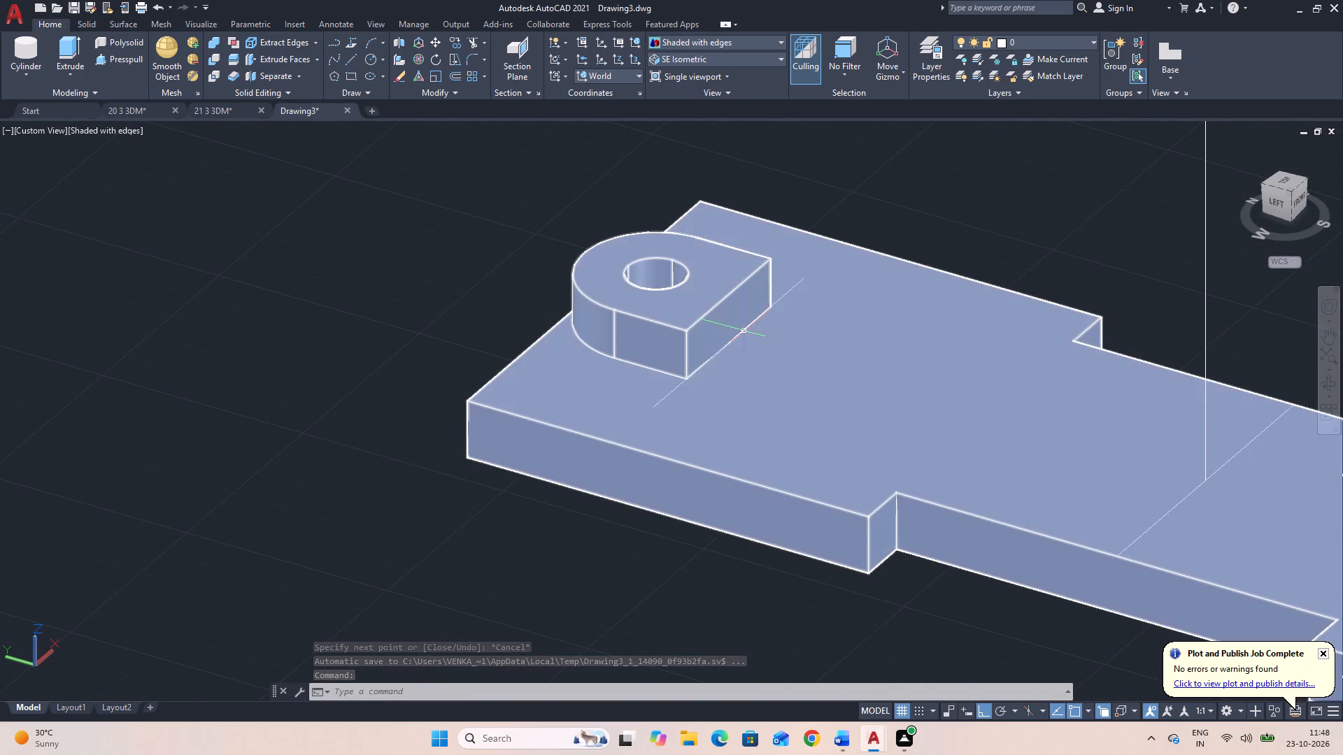
left_click(744, 331)
left_click(786, 400)
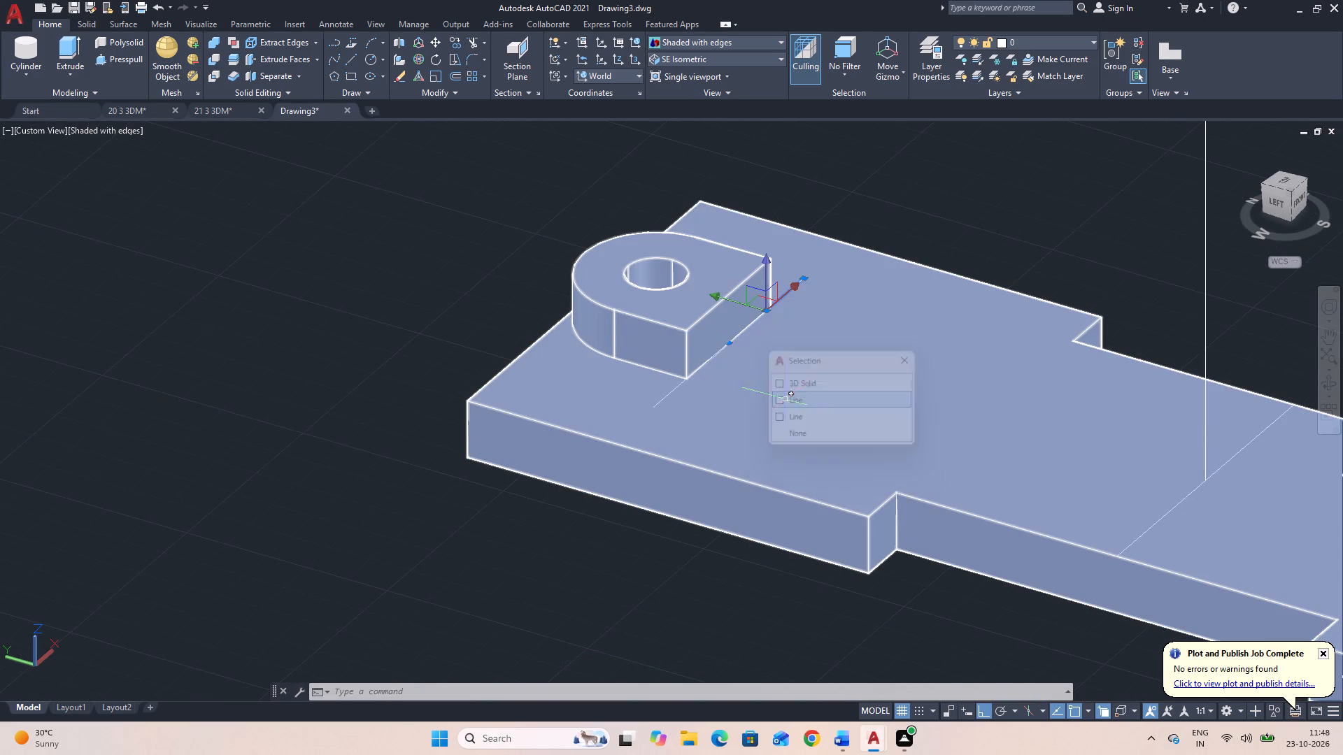
key("Delete")
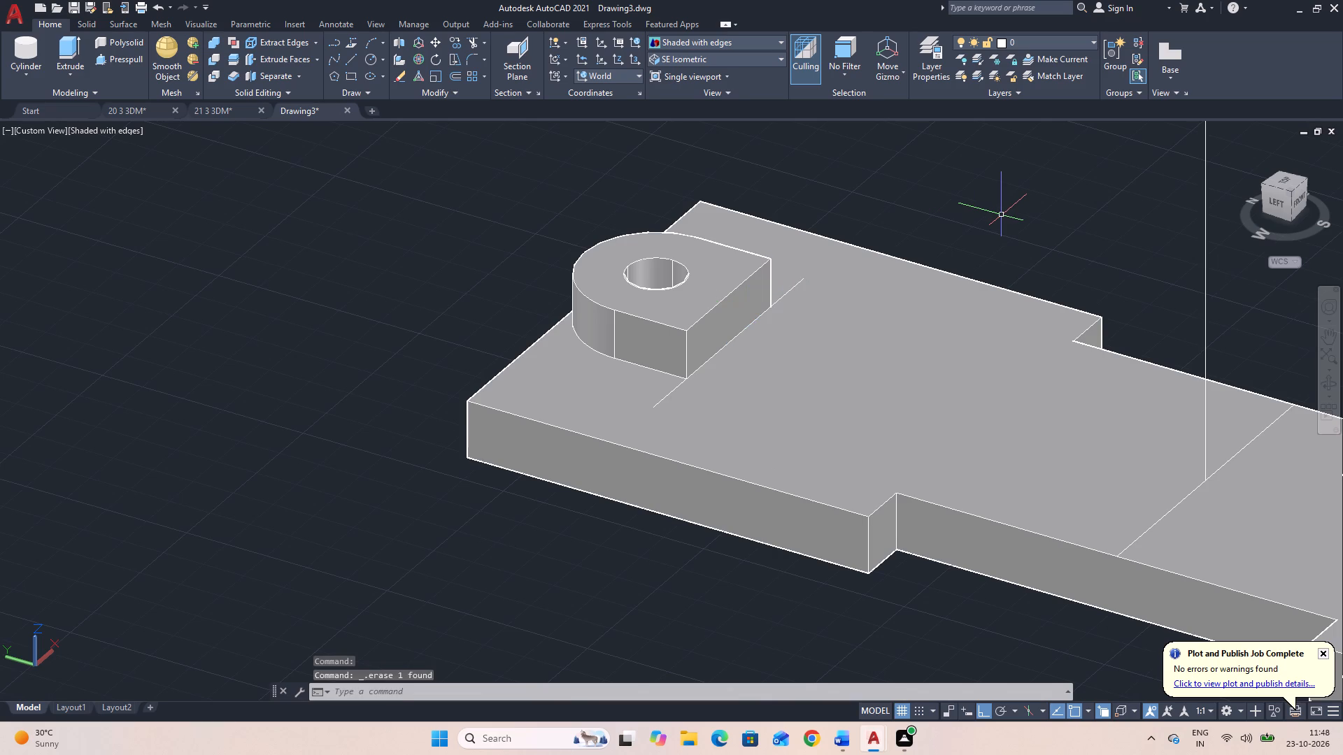
Draw connected lines from the cylinder's far-face side quadrant: 7 inward, down to the near end of the 65 line, then along it.
scroll(999, 215, "down", 2)
scroll(989, 373, "down", 1)
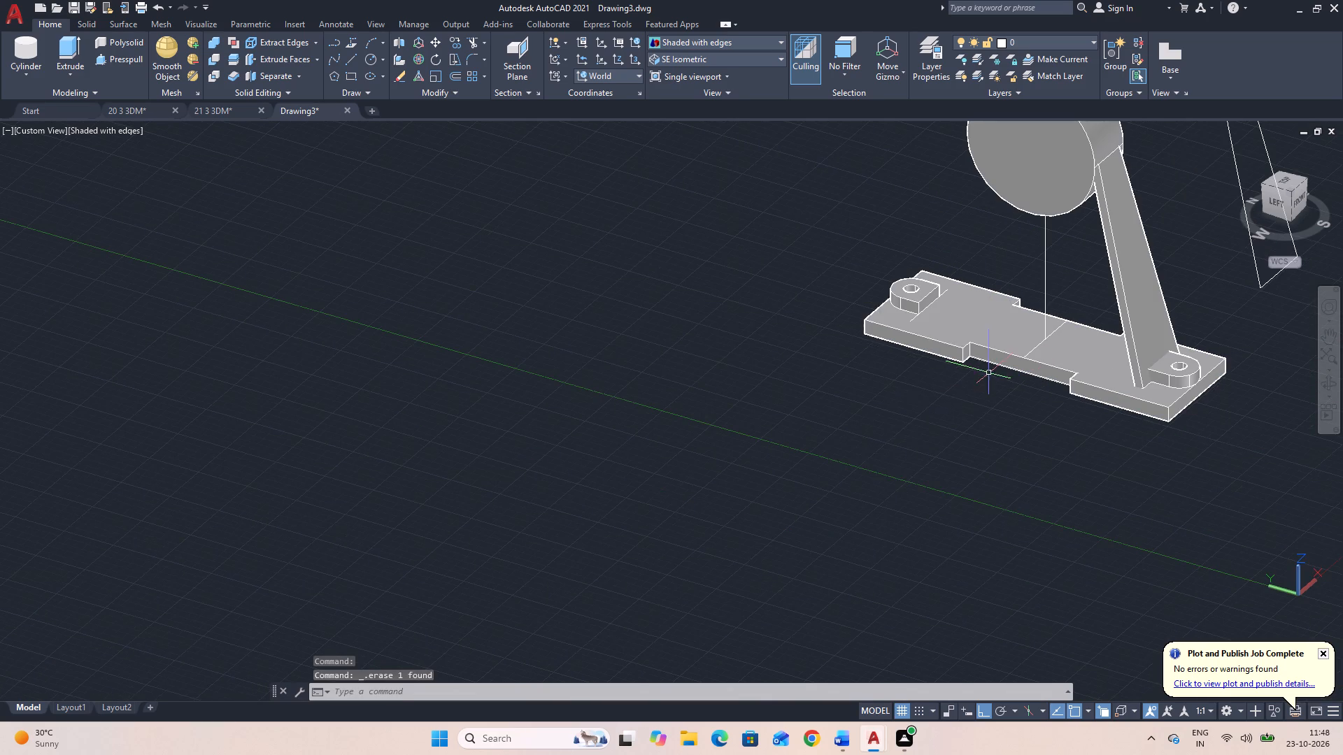
left_click(1321, 388)
left_click_drag(988, 464, 1057, 470)
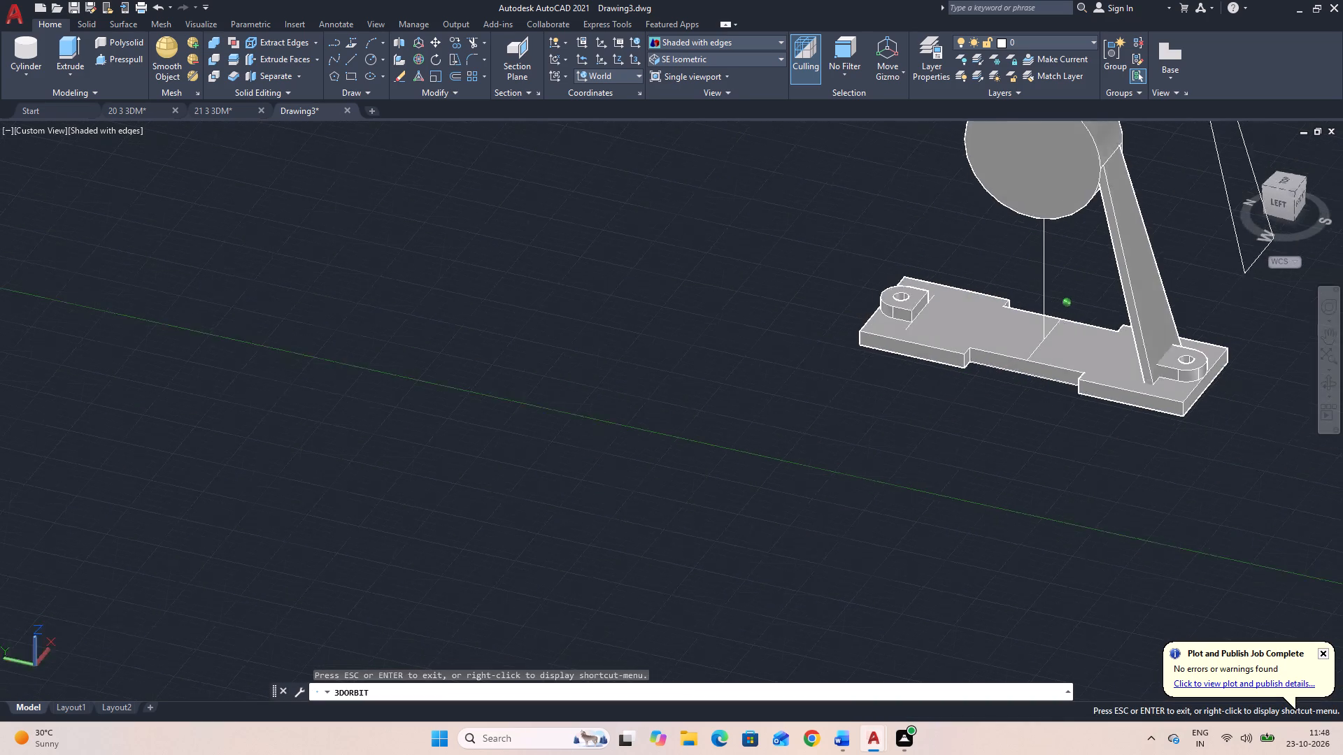
left_click_drag(1057, 470, 1233, 470)
middle_click_drag(1068, 496, 1007, 573)
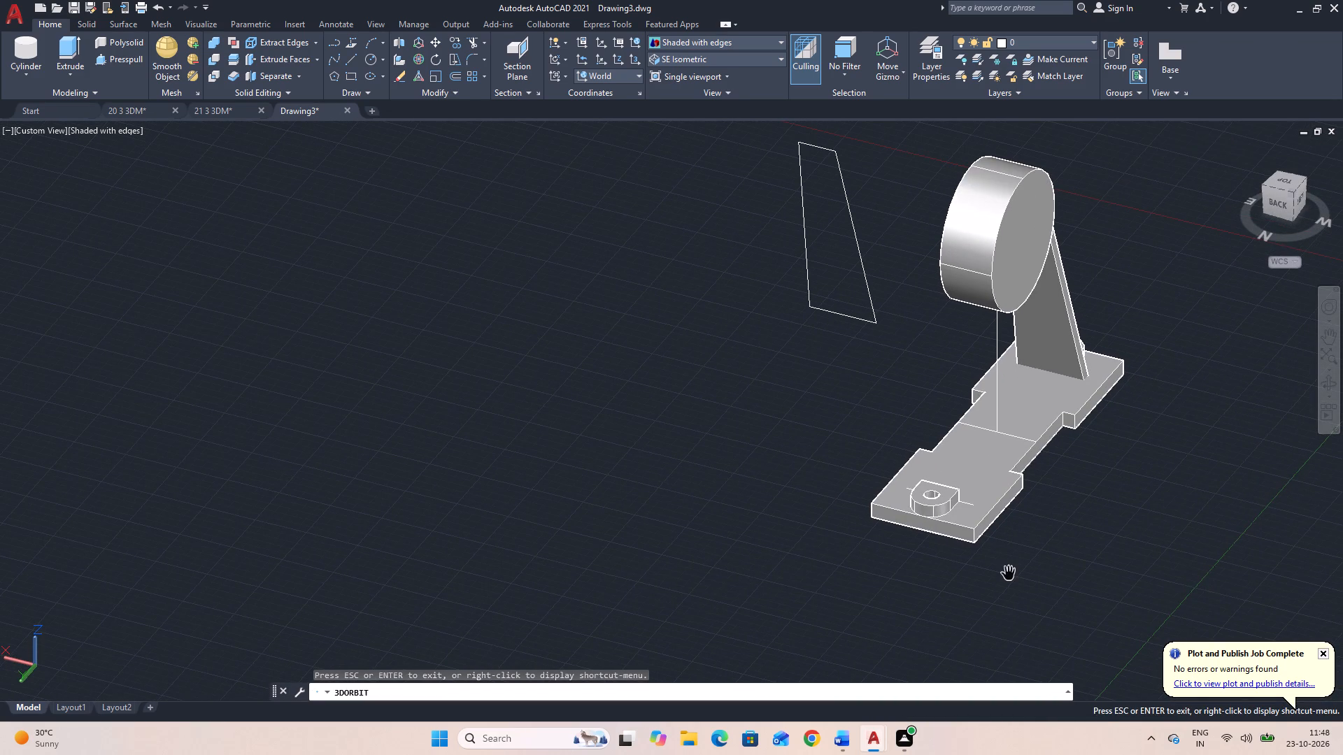
key("Escape")
type("L")
key("space")
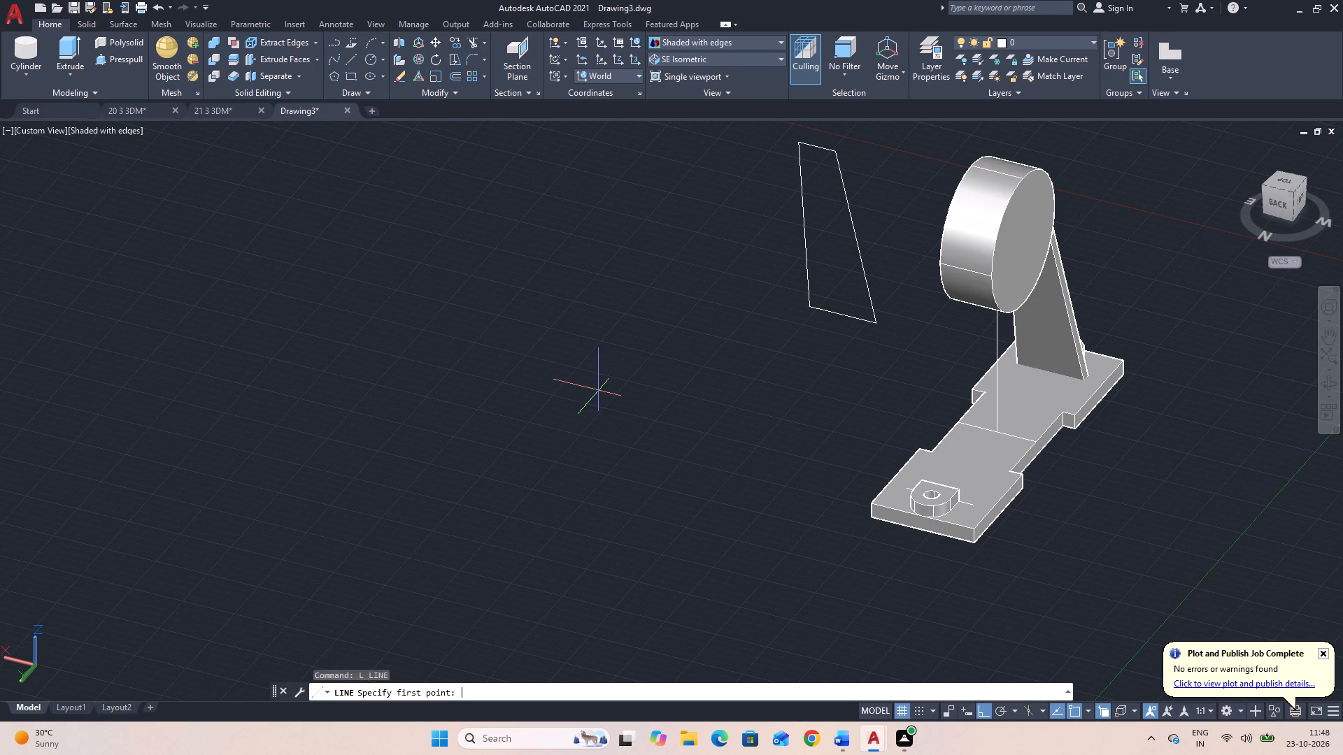
right_click(597, 388, "shift")
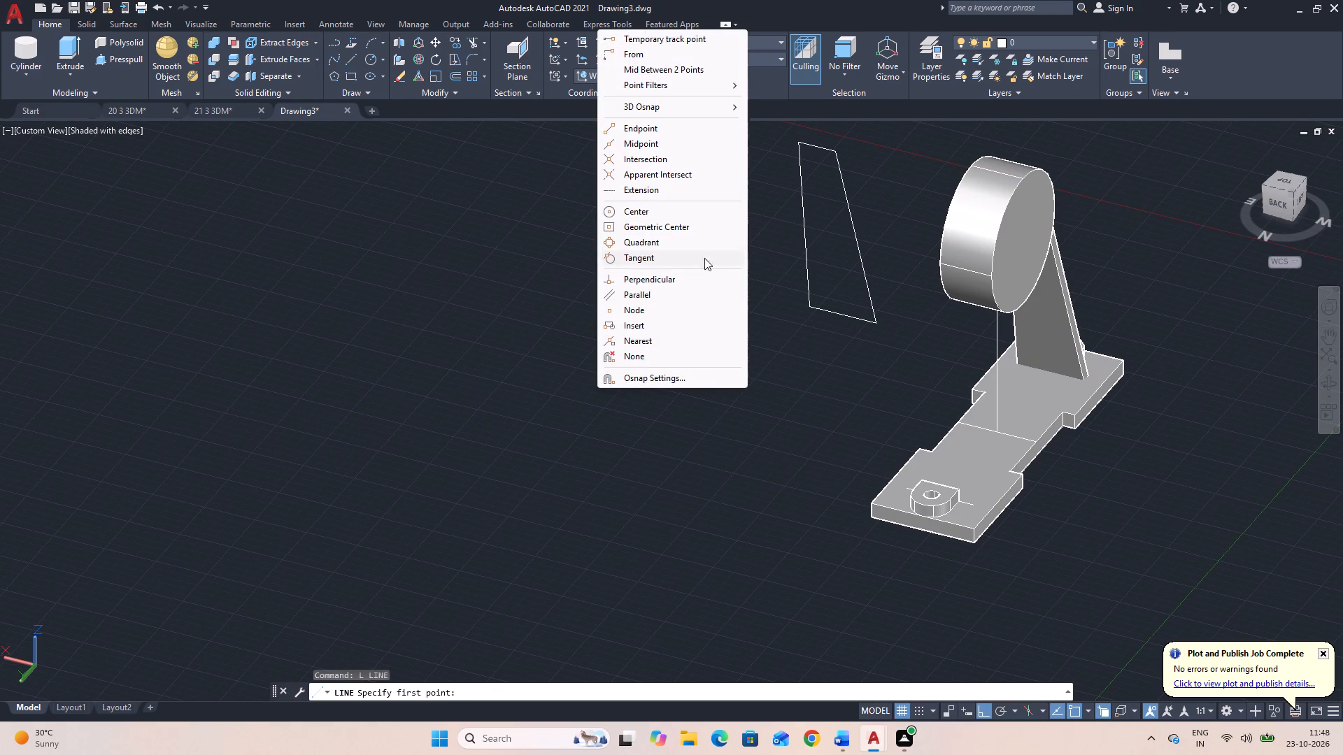
left_click(680, 241)
left_click(940, 262)
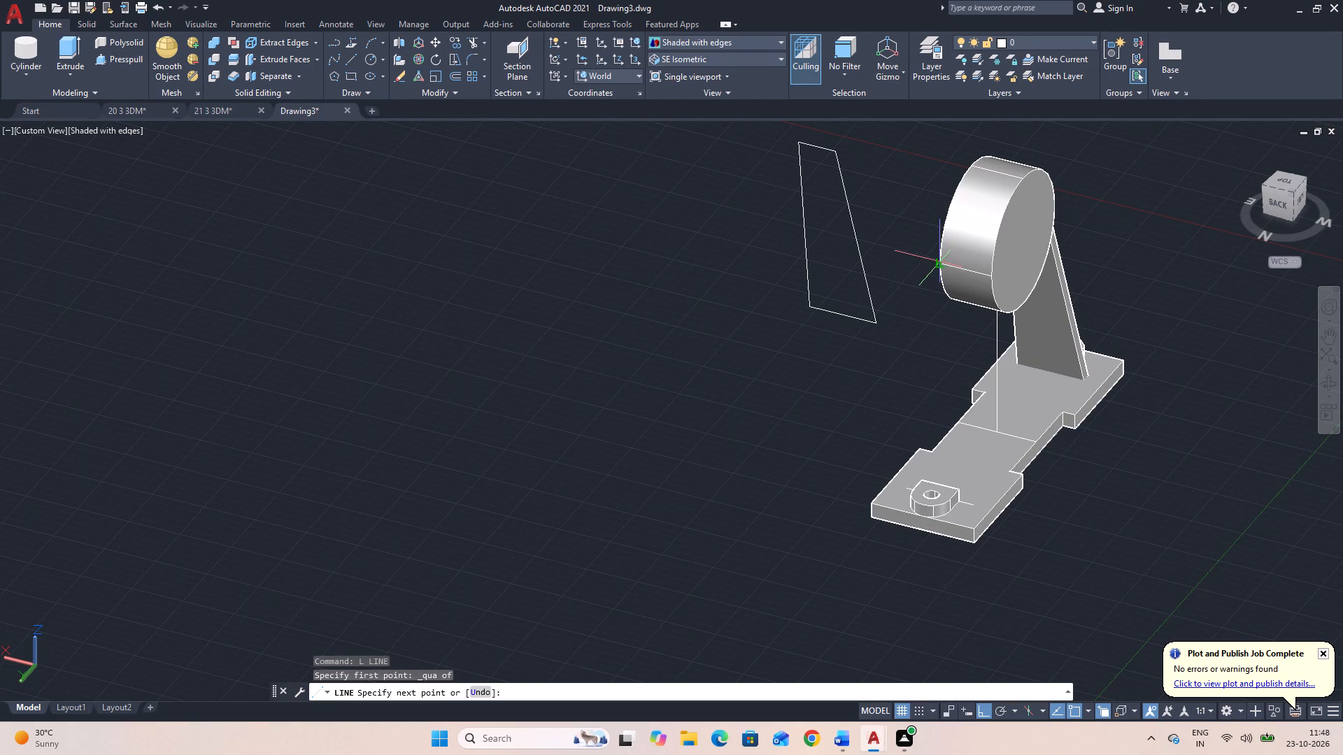
key("7")
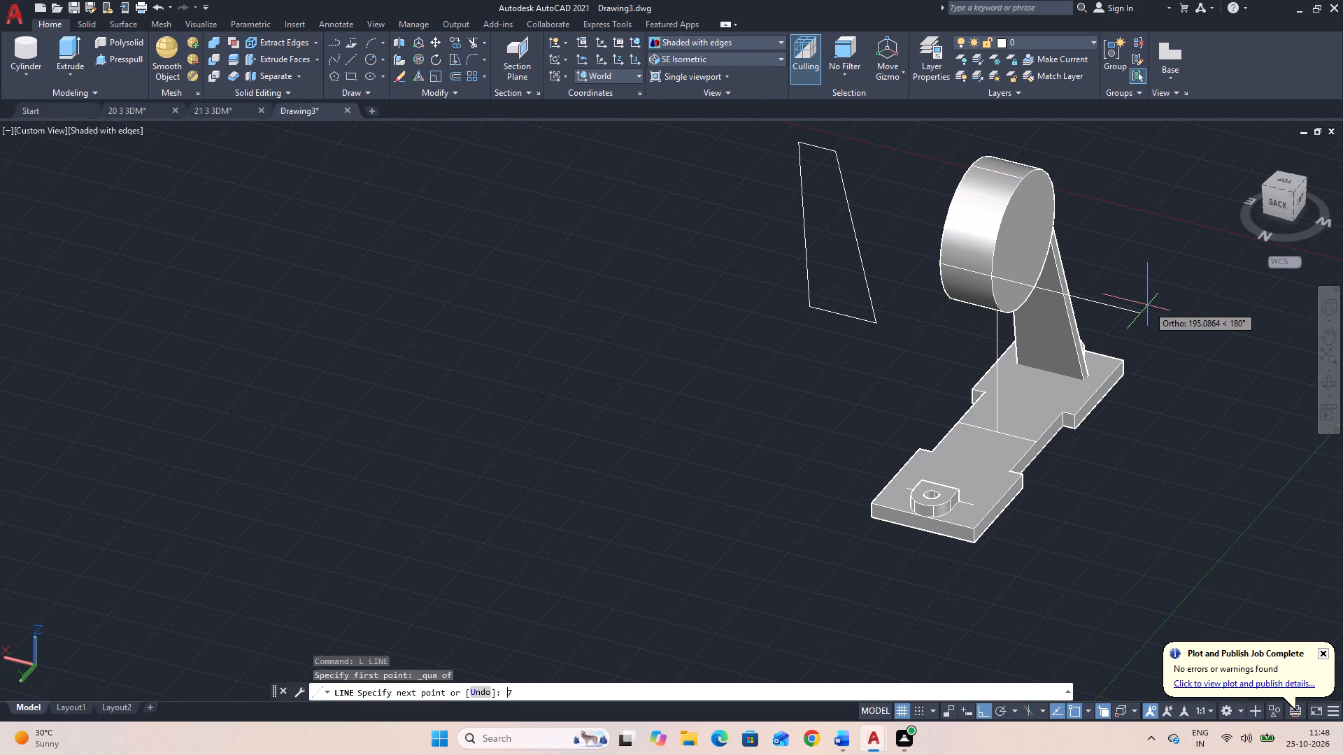
key("Return")
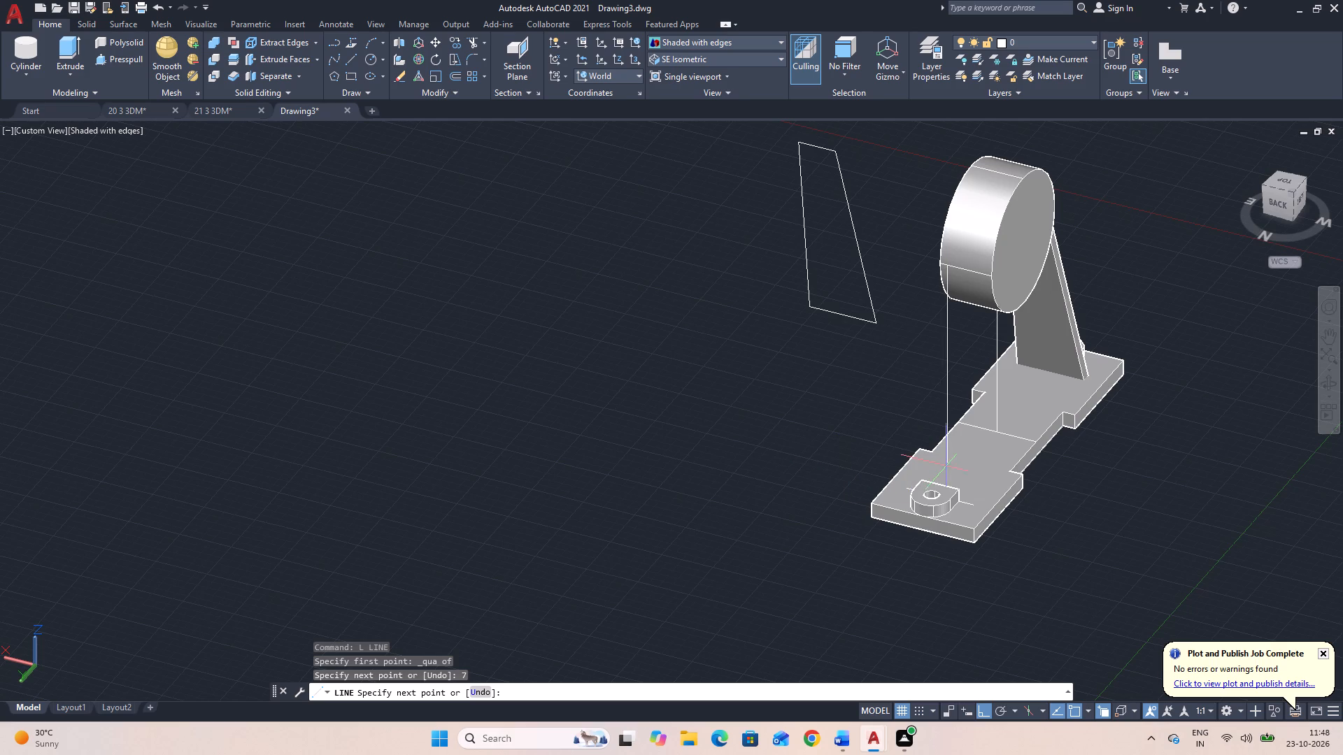
scroll(907, 486, "up", 3)
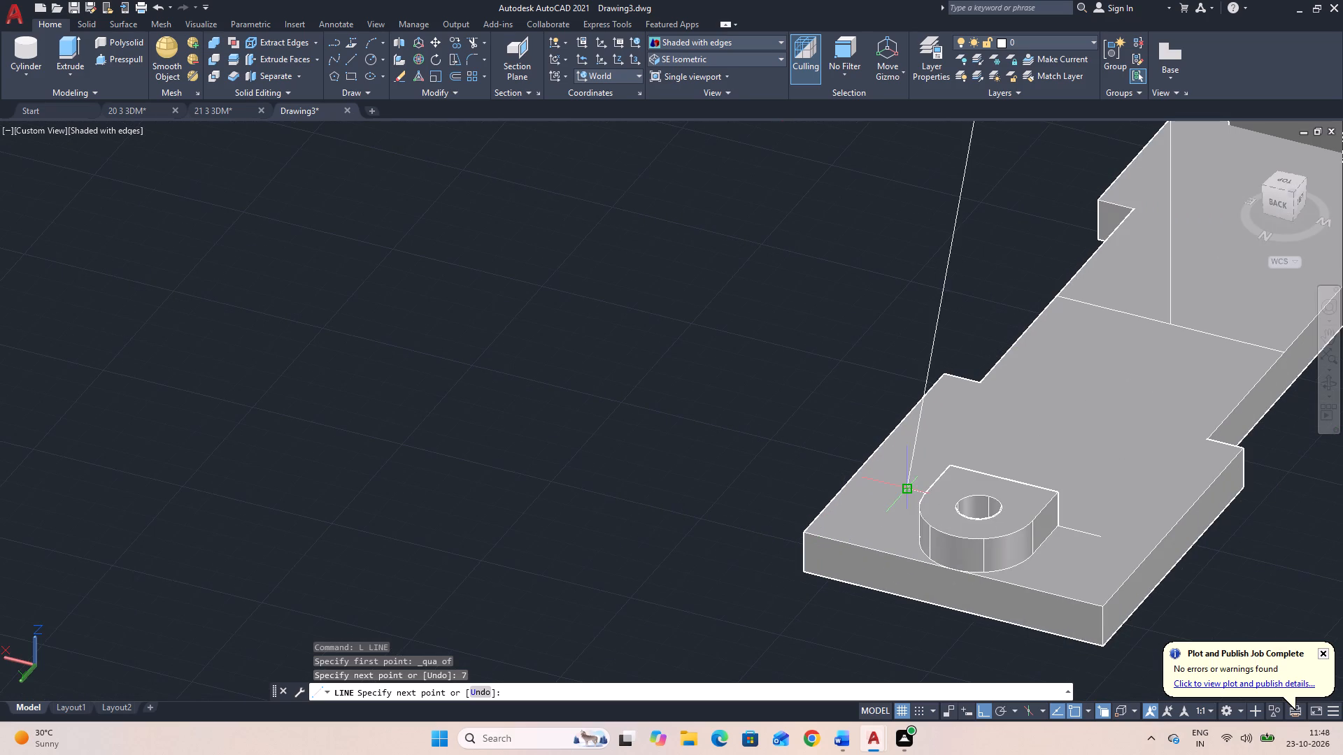
left_click(907, 486)
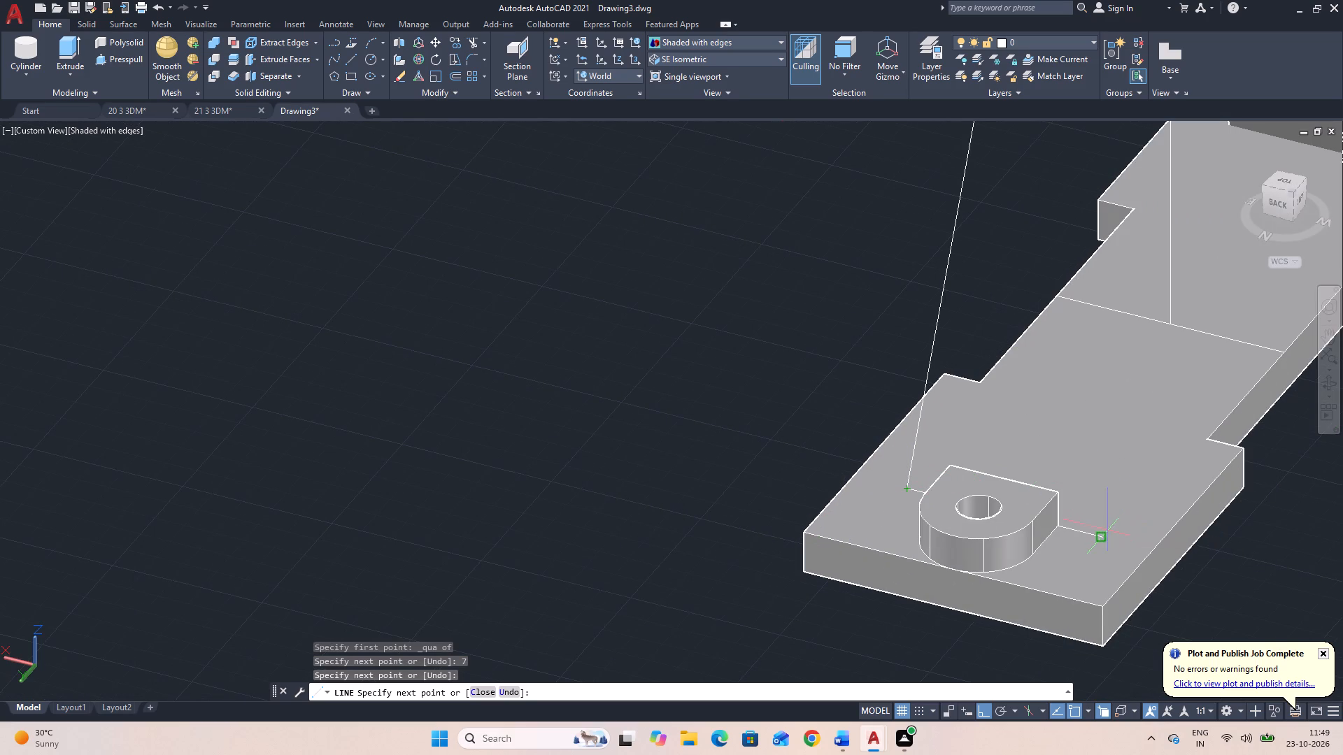
left_click(1098, 535)
scroll(1132, 269, "down", 2)
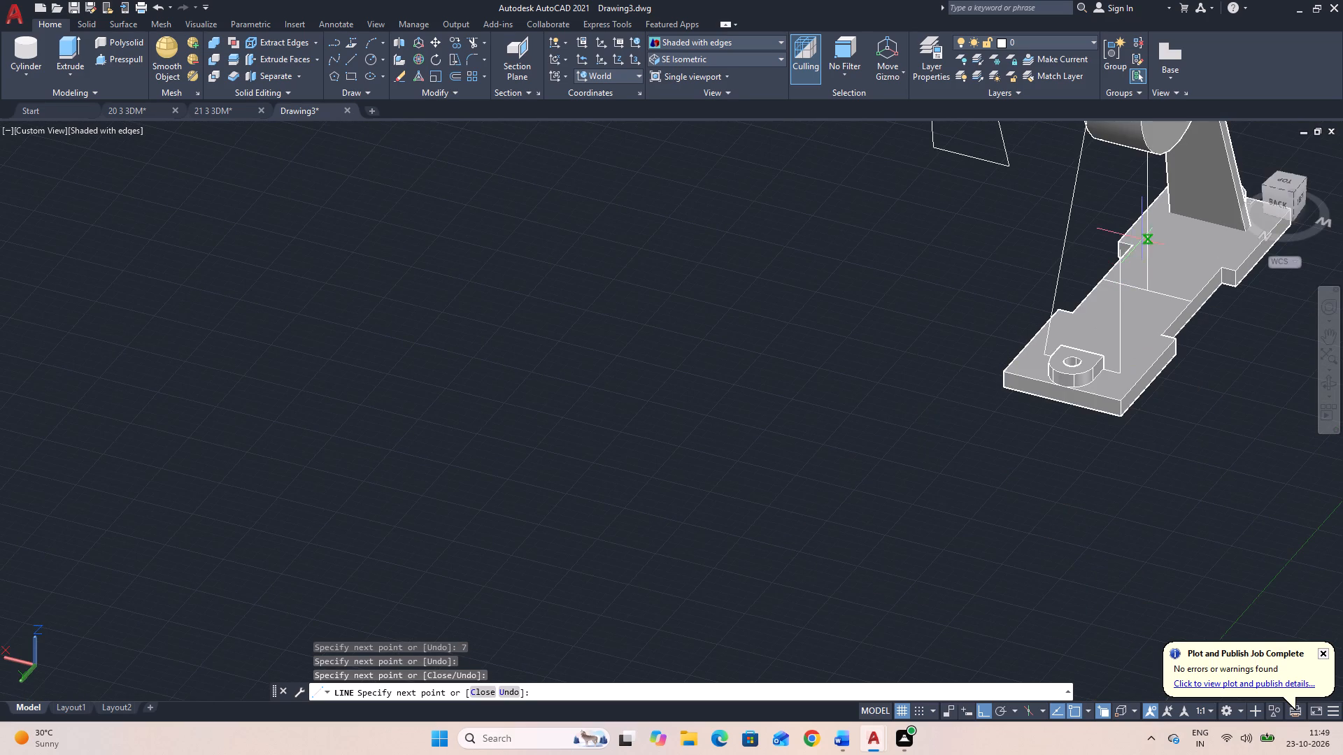
middle_click_drag(1134, 186, 1088, 310)
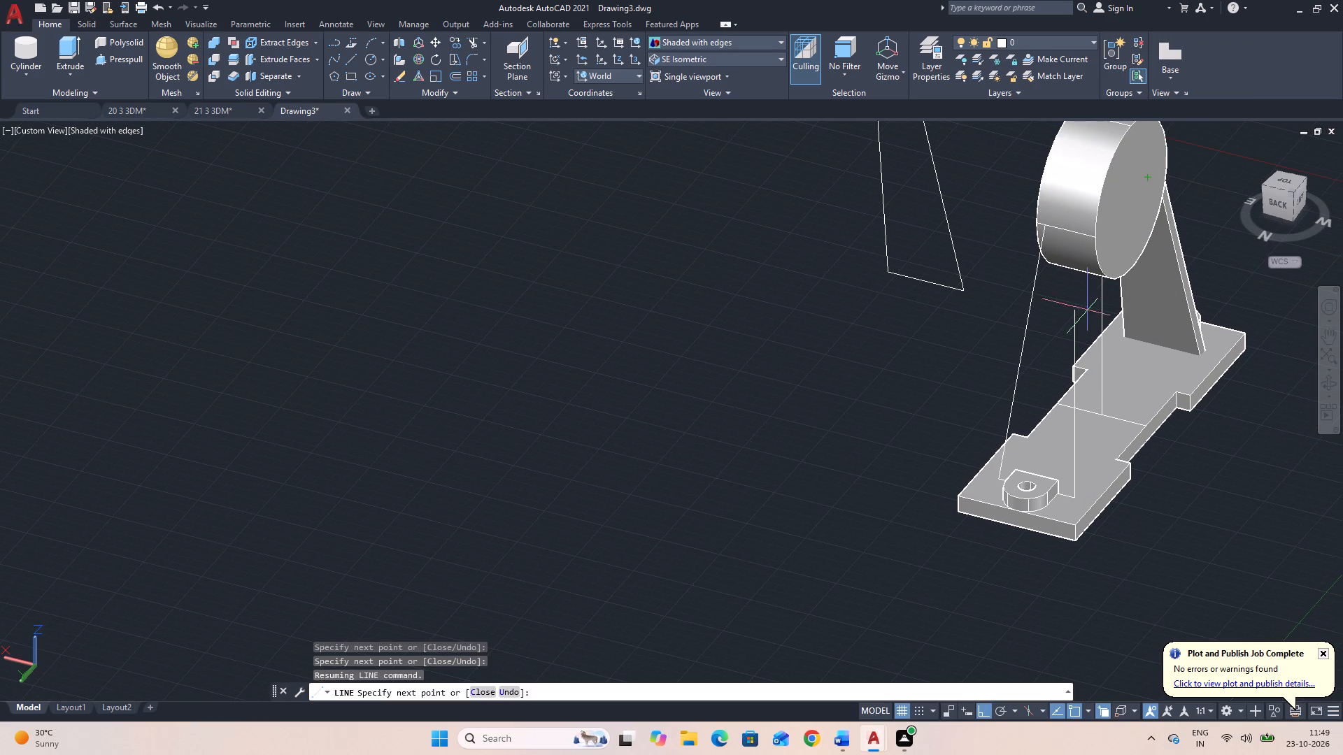
key("Escape")
Draw a line 7 long inward from the side quadrant of the cylinder's opposite face.
type("L")
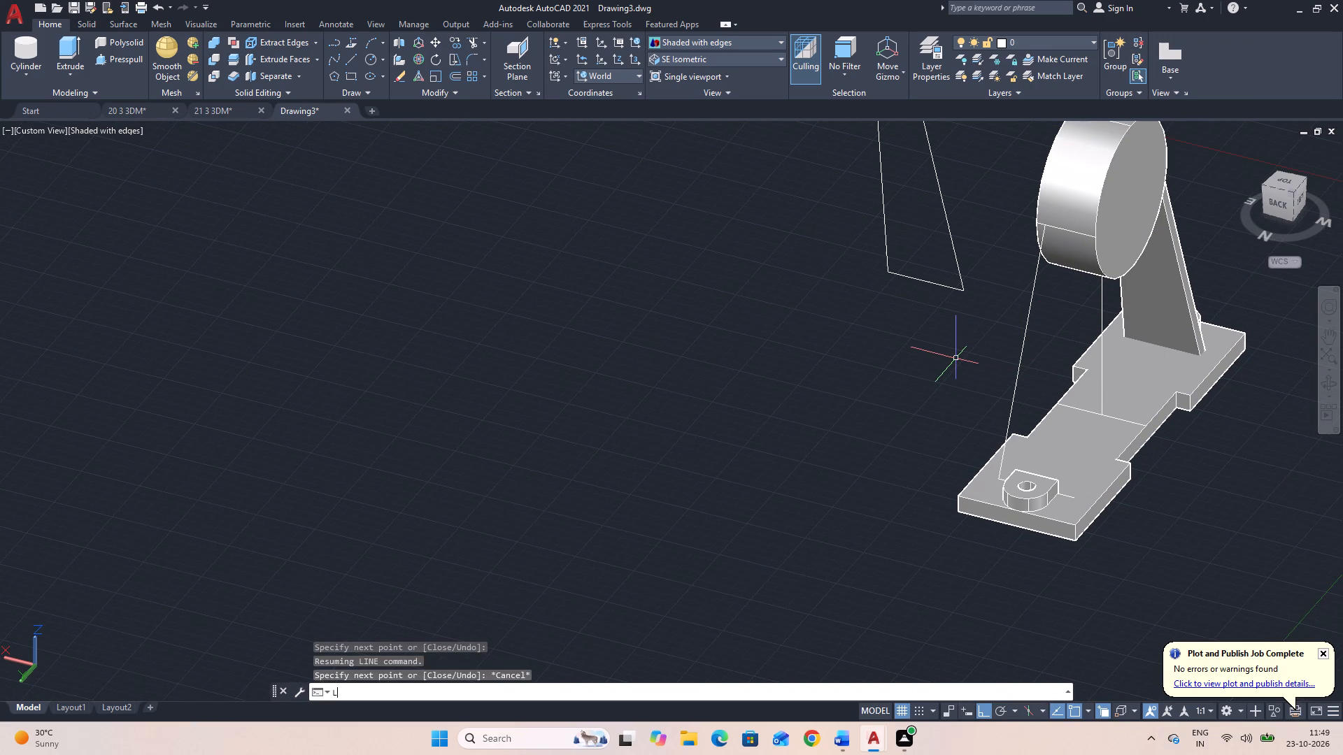
key("space")
right_click(1040, 332, "shift")
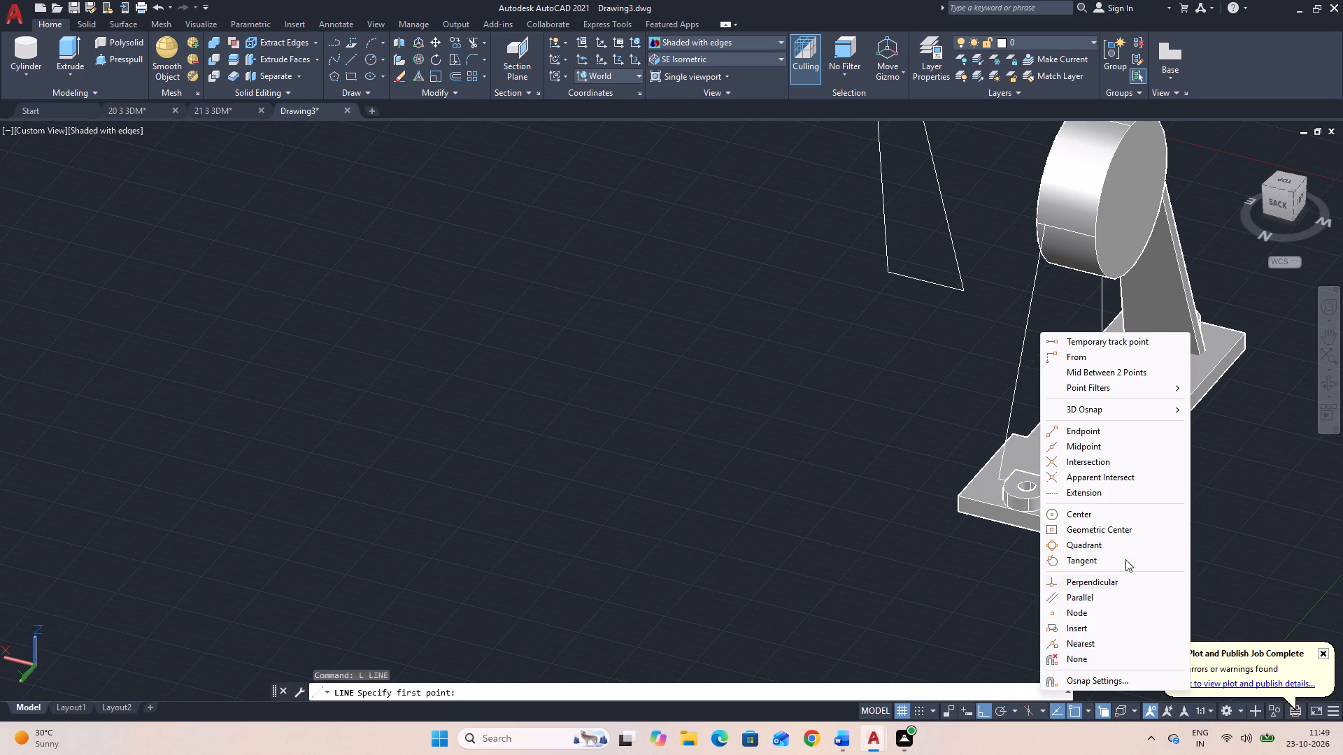
left_click(1120, 542)
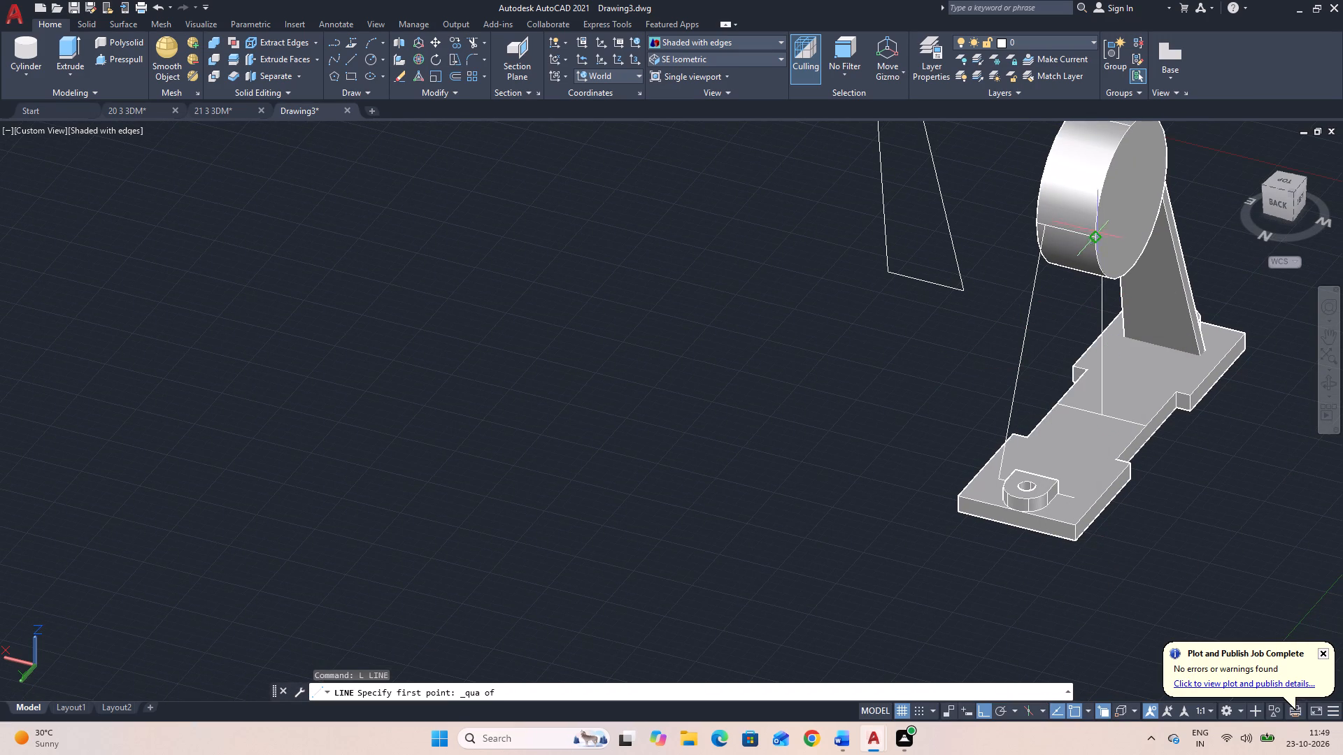
left_click(1097, 238)
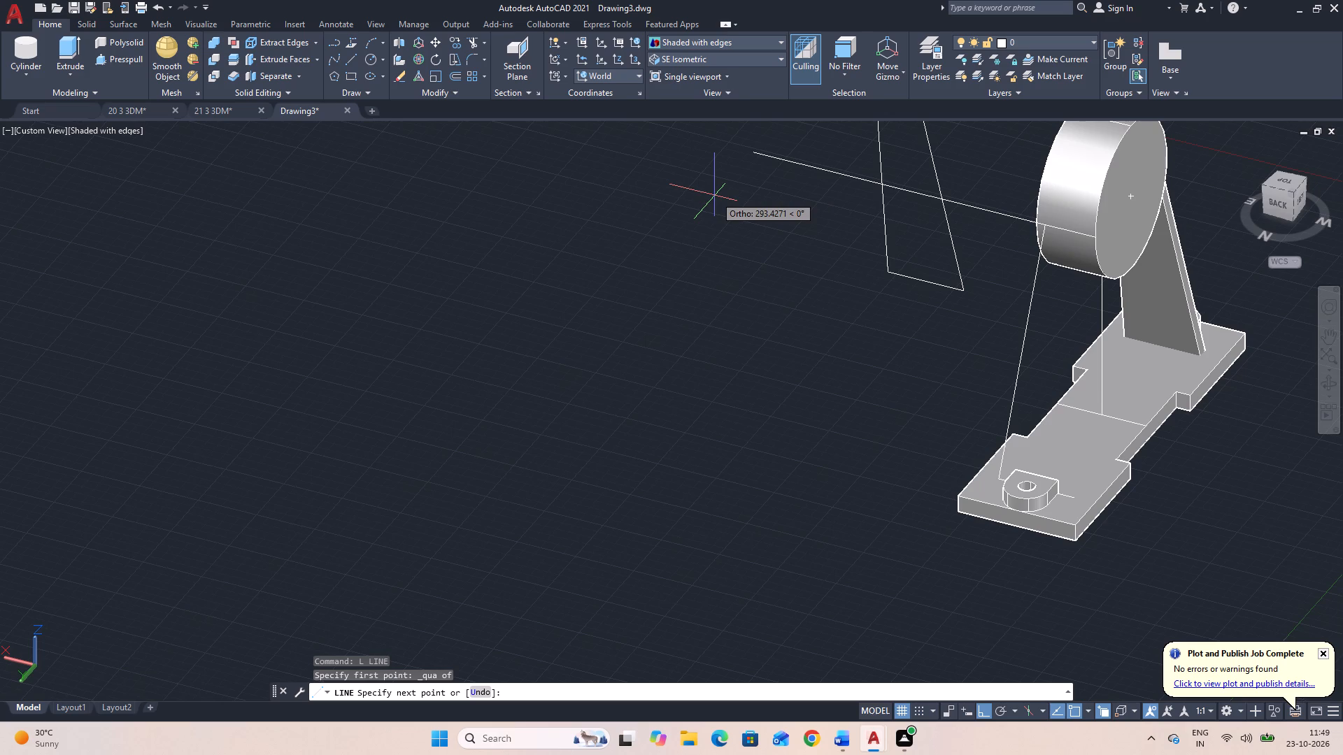
key("7")
key("Return")
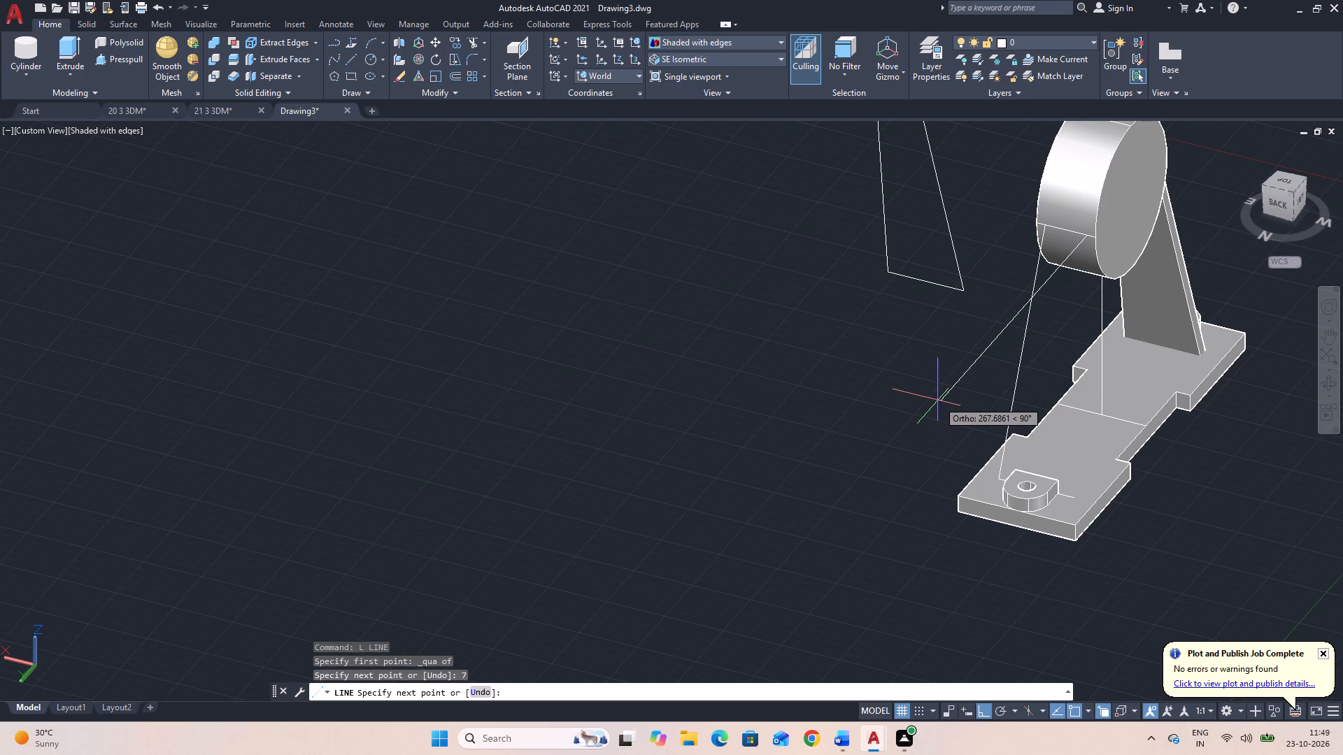
key("Escape")
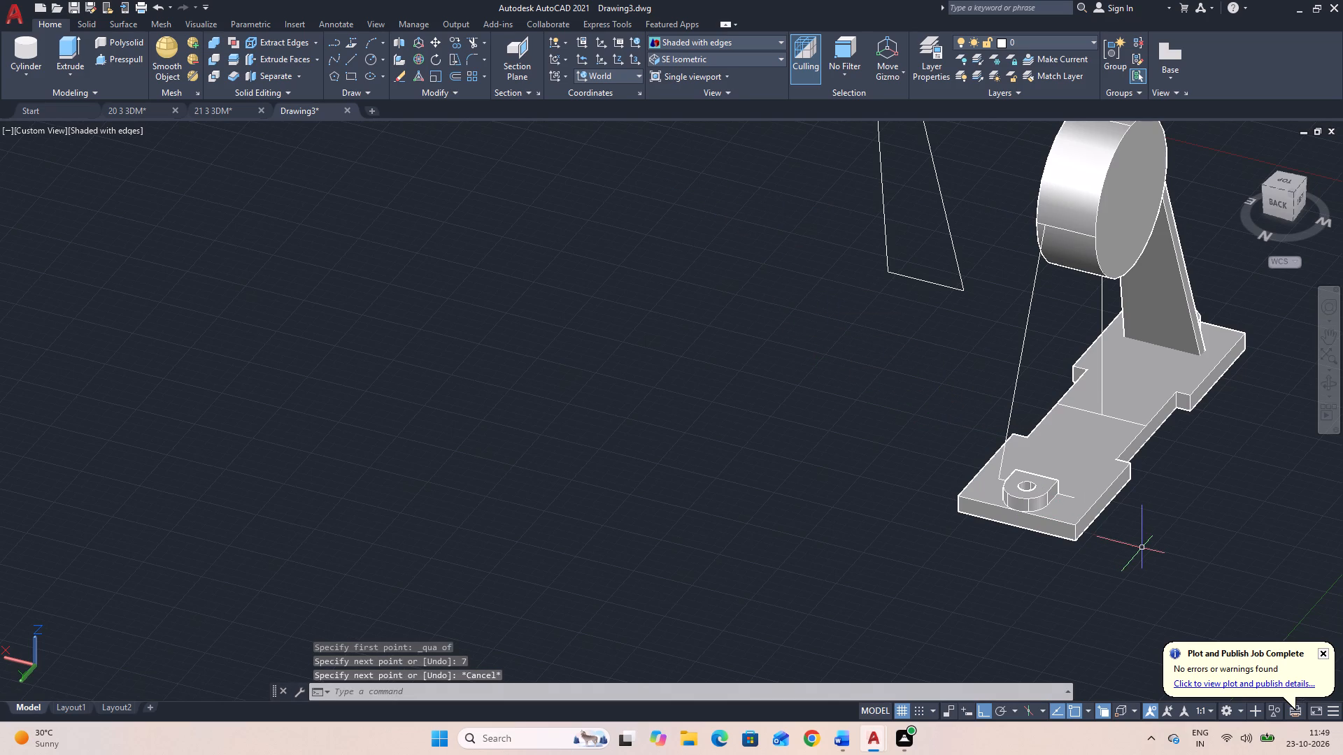
Draw lines from the 65 line's open end up to the new 7 line's inner end, then across to the other 7 line's inner end.
type("L")
key("space")
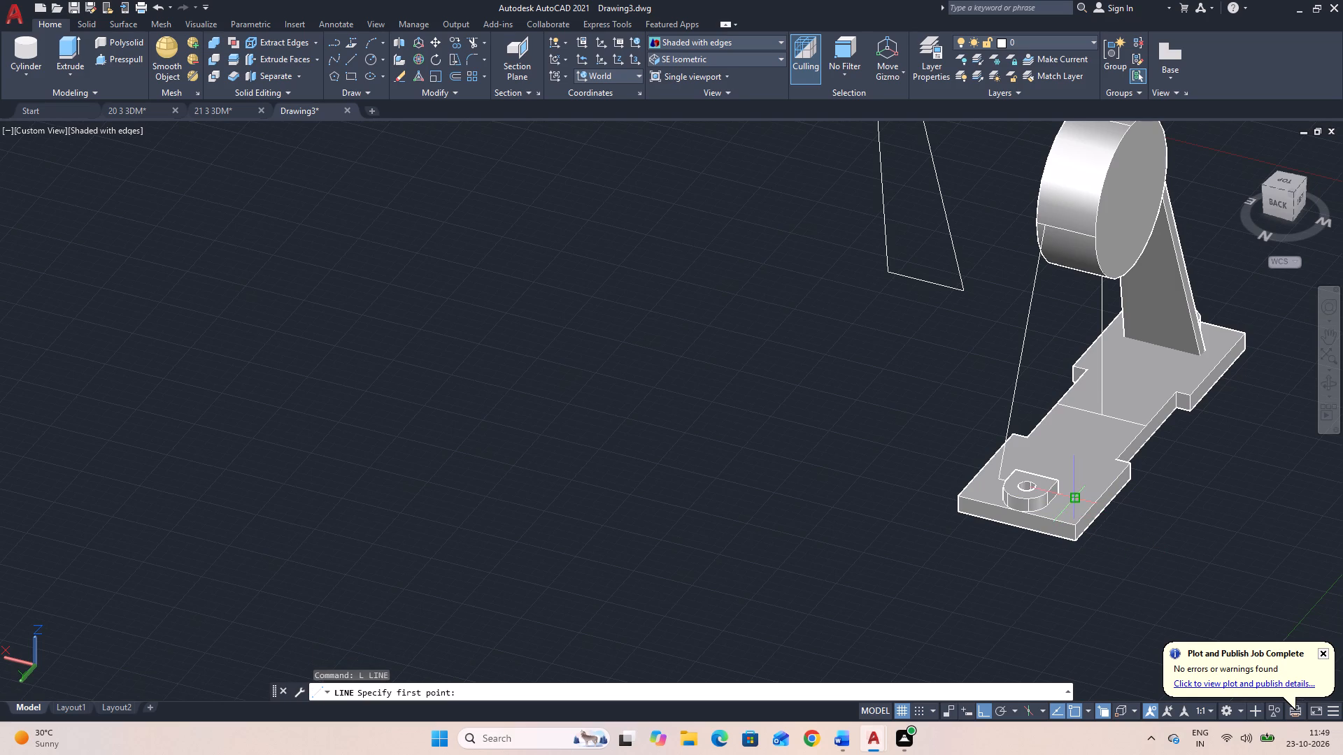
left_click(1077, 497)
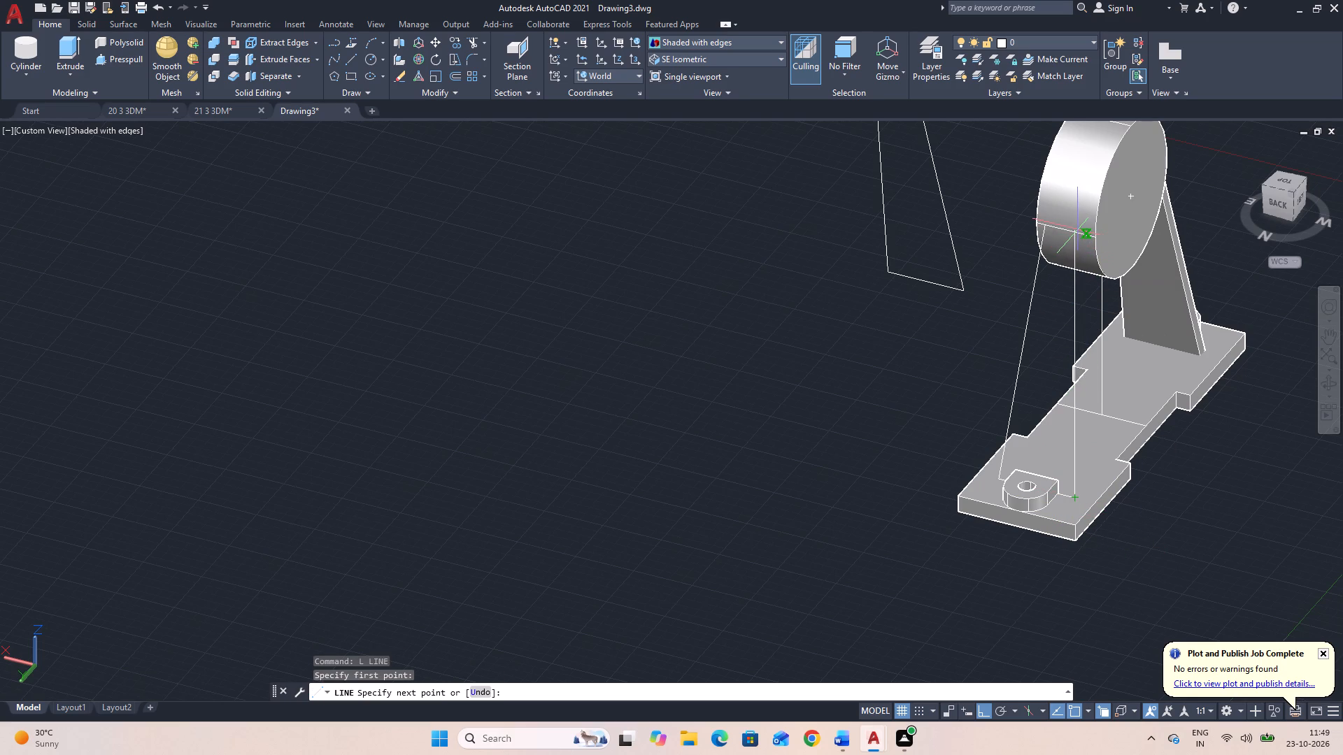
scroll(1081, 236, "up", 4)
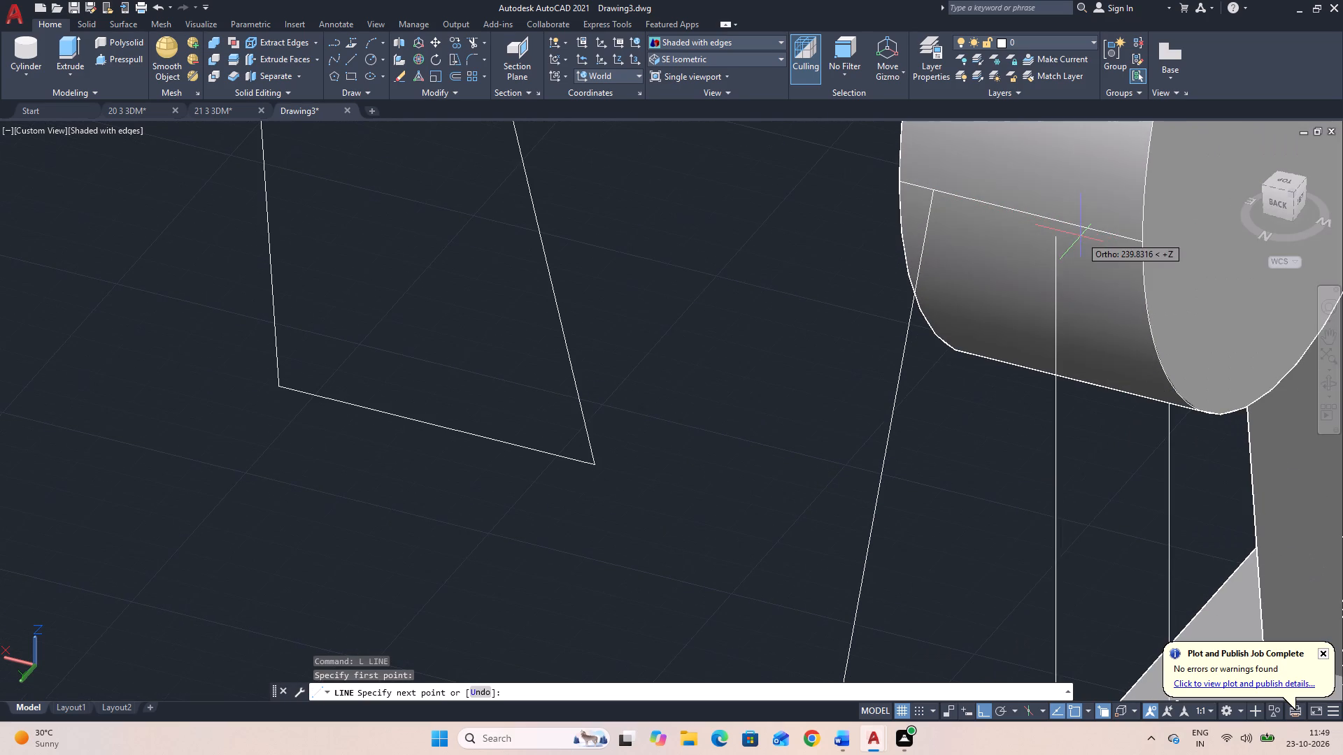
left_click(1111, 233)
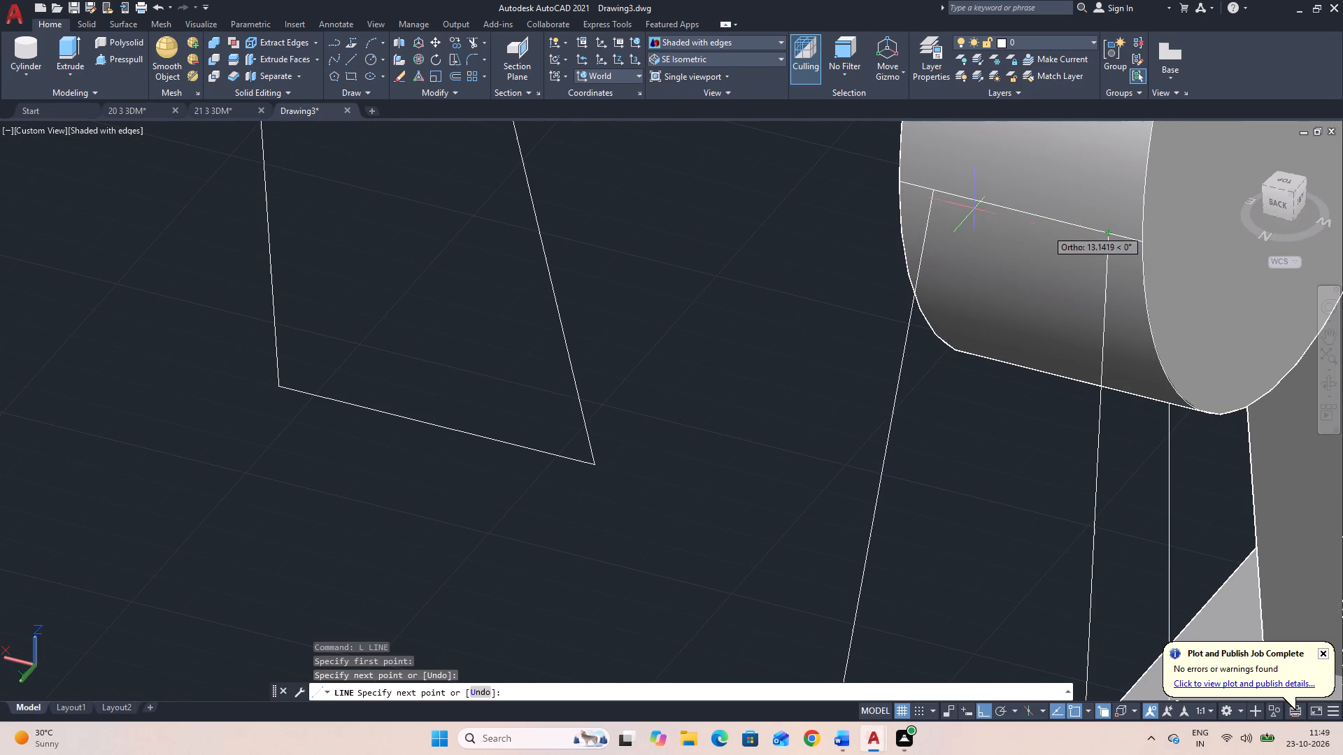
left_click(936, 190)
scroll(936, 190, "down", 2)
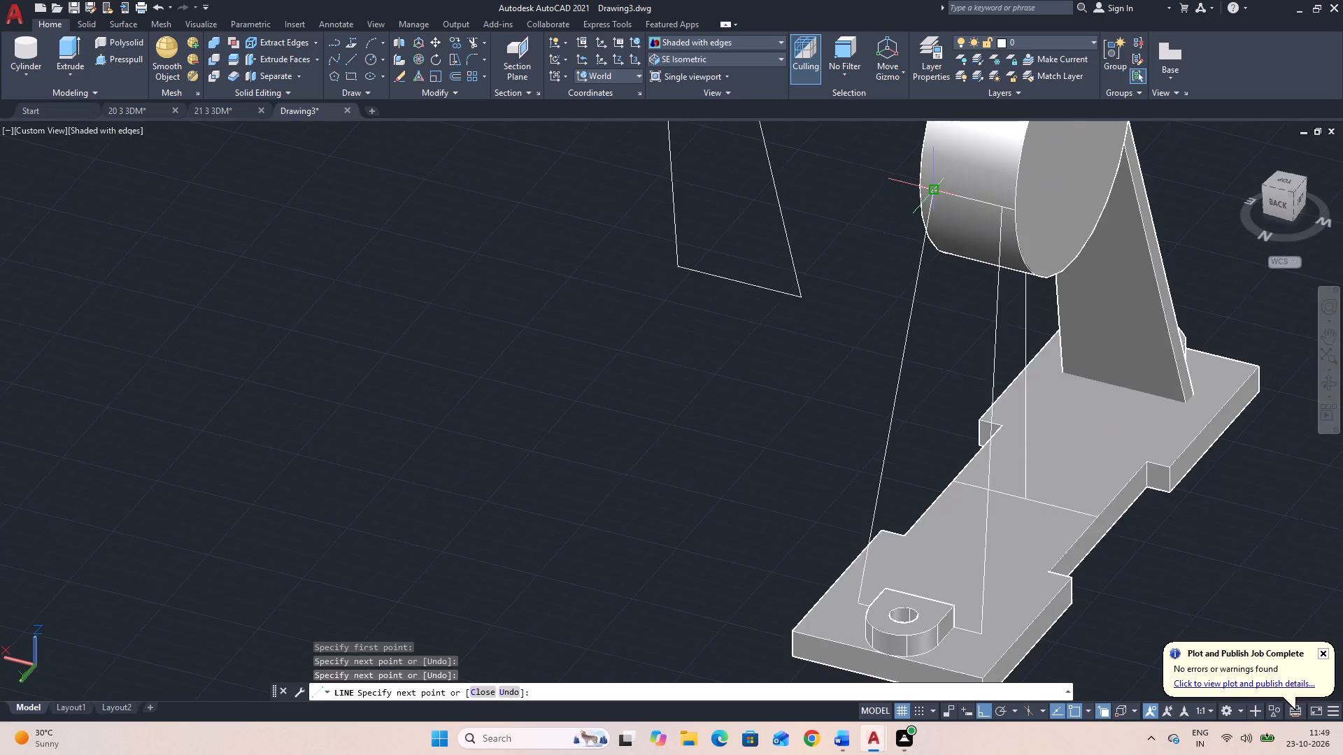
scroll(936, 190, "down", 1)
key("grave")
key("grave")
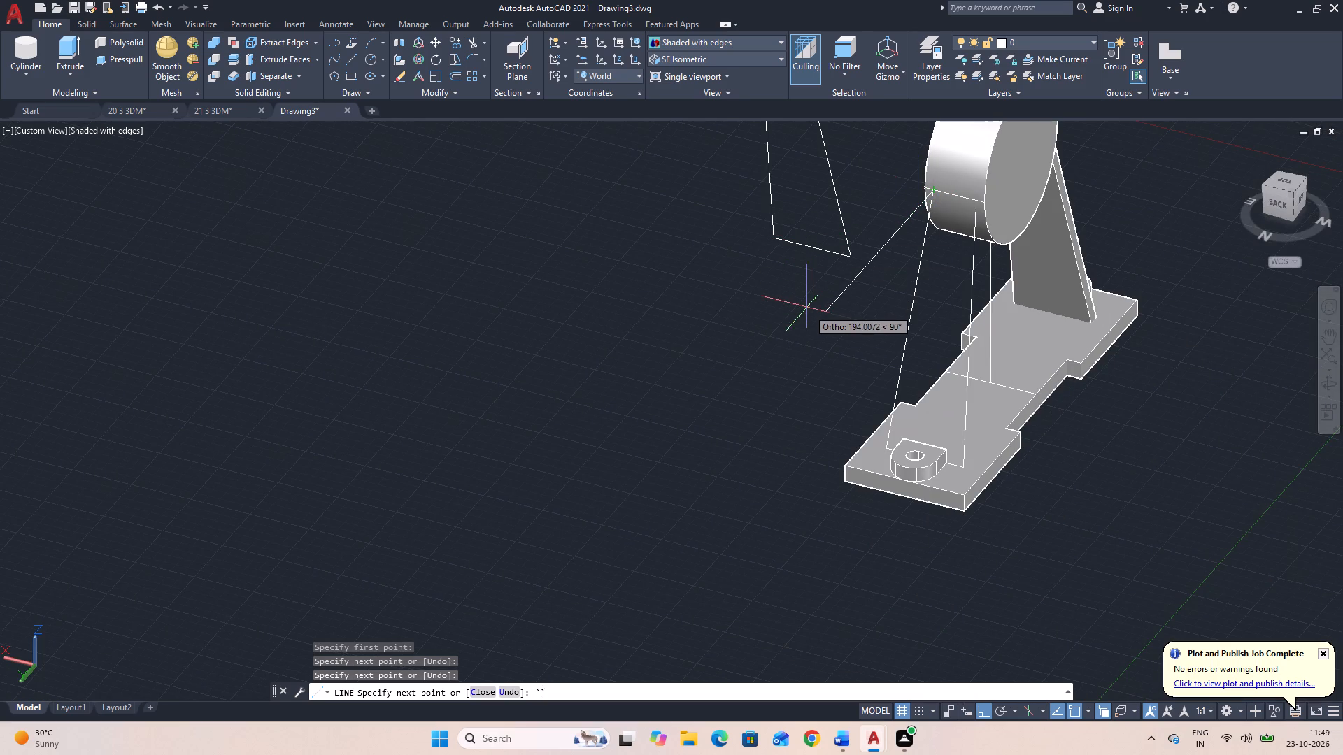
key("Escape")
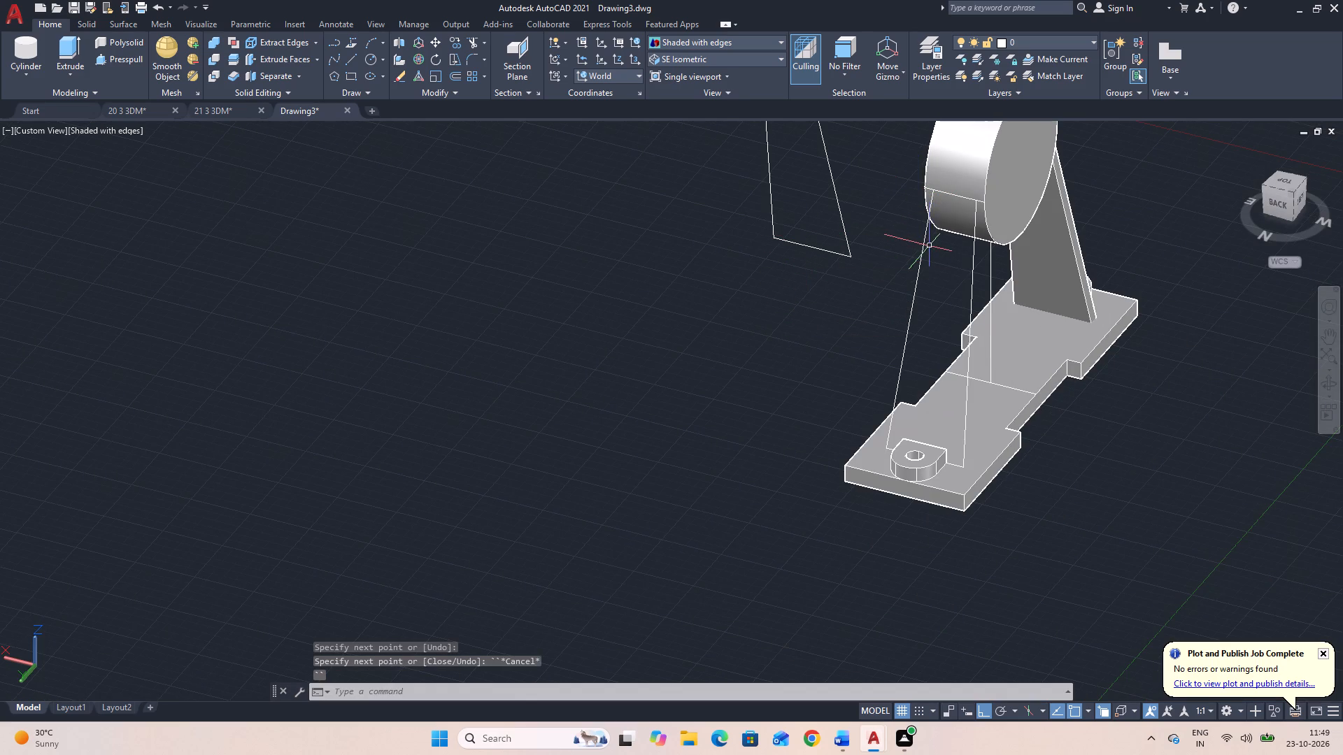
Move the four lines of the tapered support outline about 229 sideways, clear of the base plate, using its lower corner as base point.
left_click(925, 245)
left_click(975, 268)
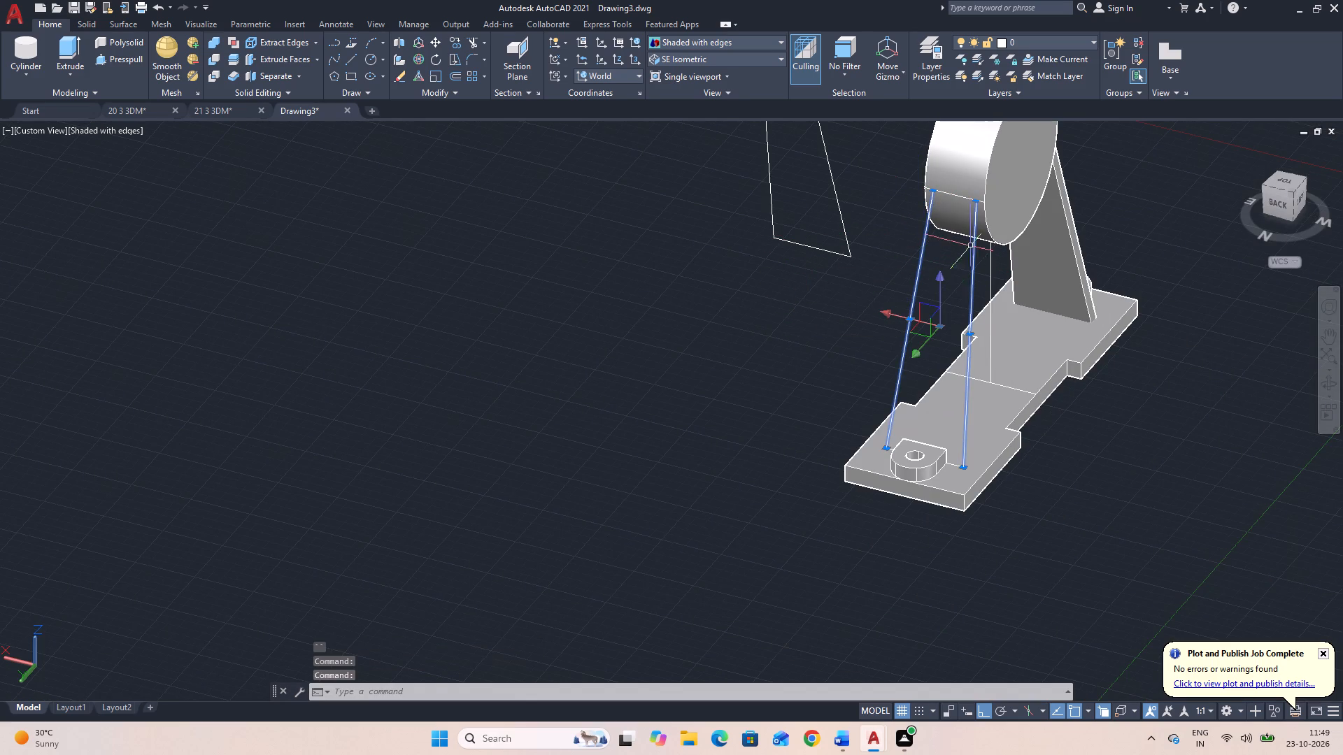
left_click(959, 197)
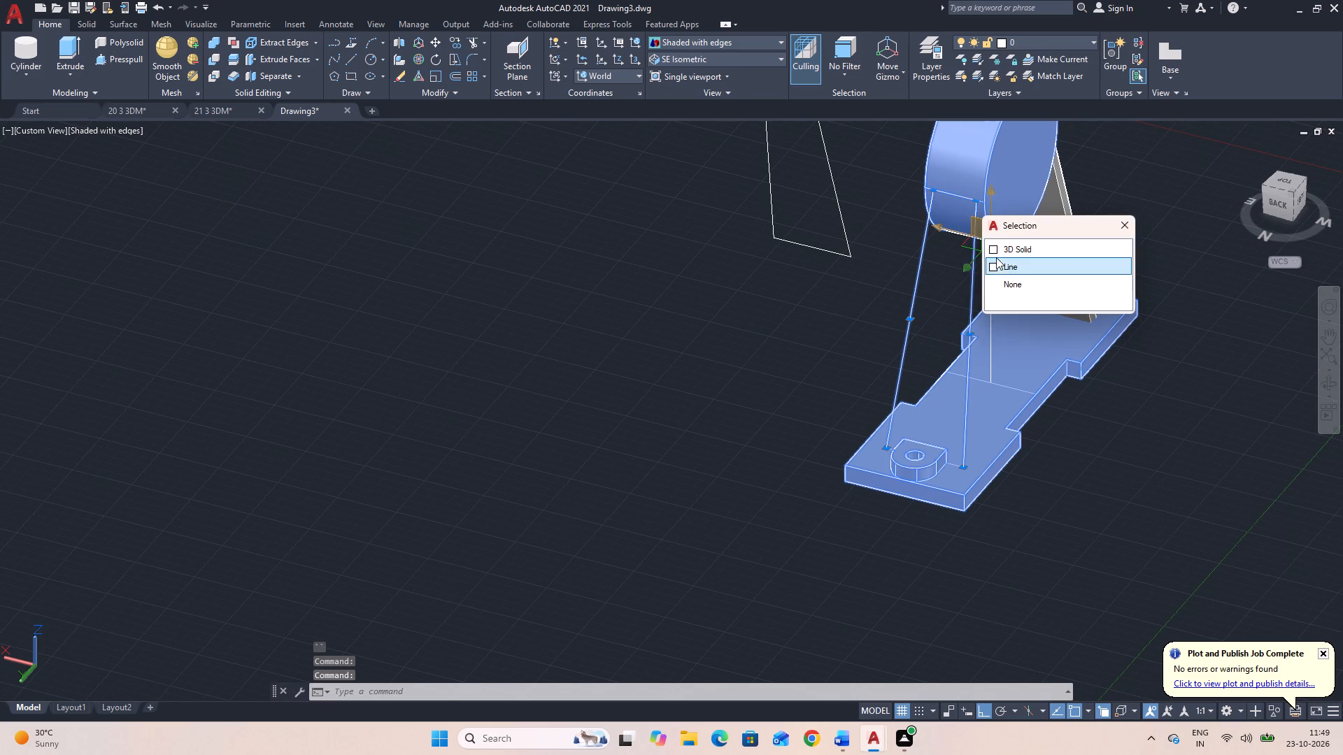
left_click(997, 262)
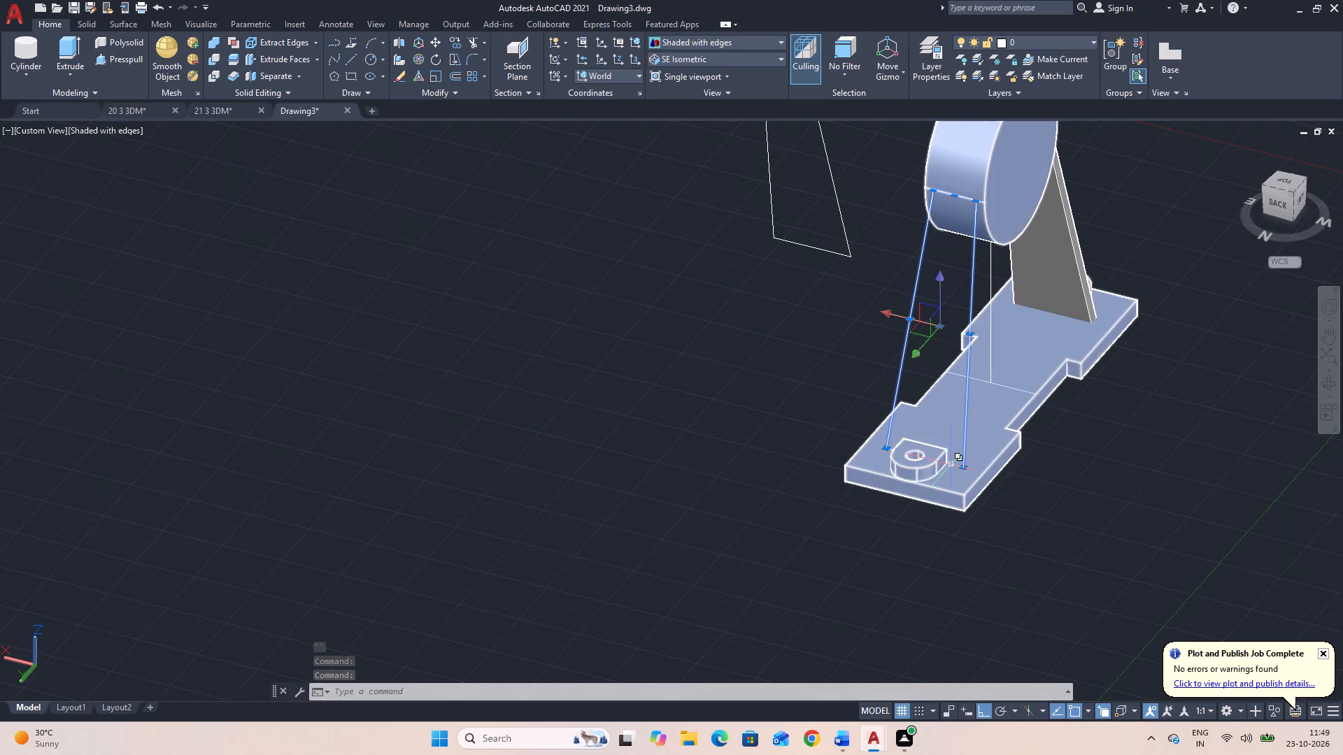
left_click(951, 463)
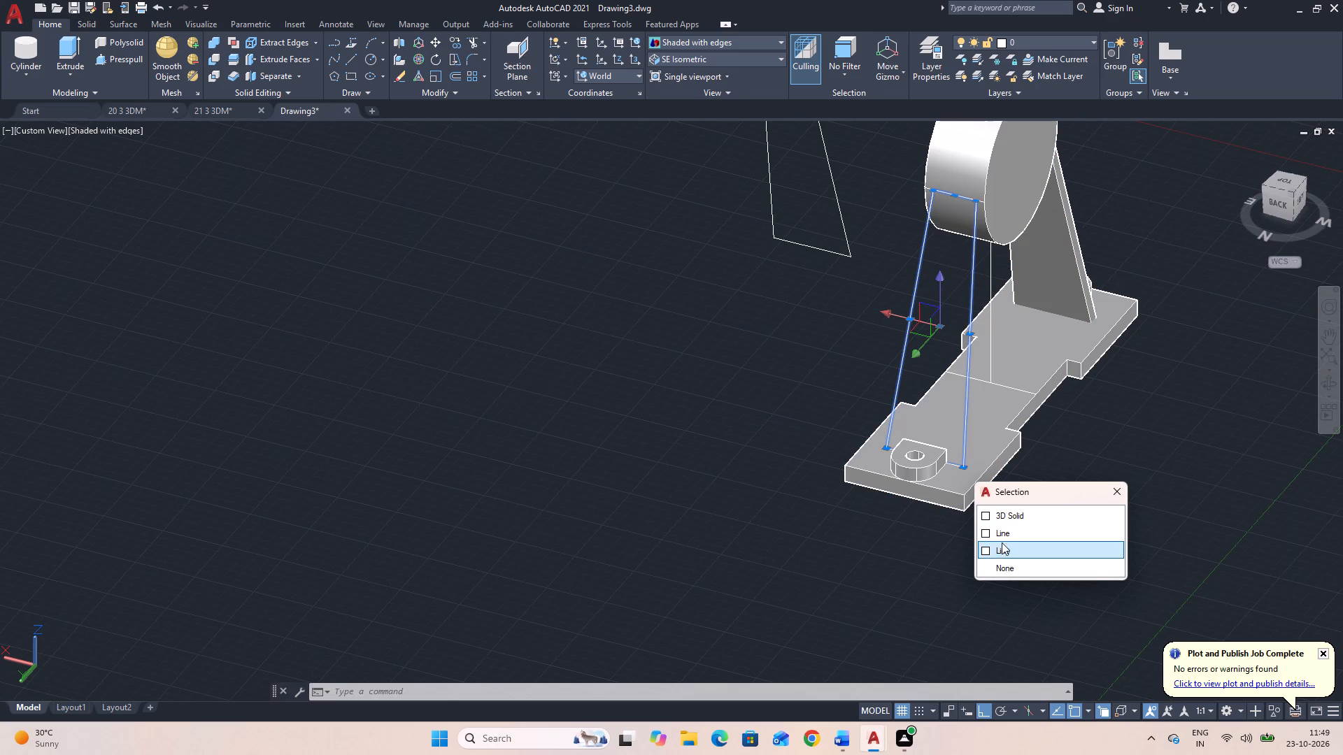
left_click(1002, 532)
type("M")
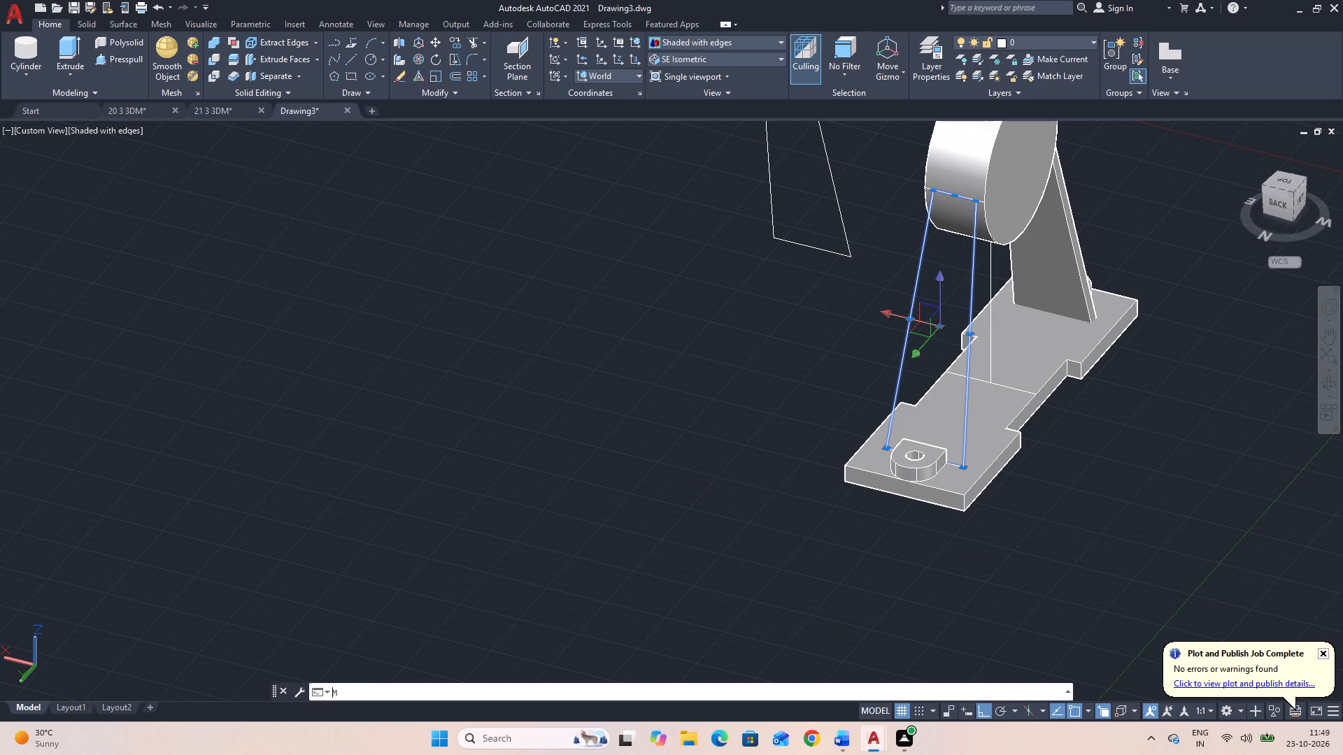
key("space")
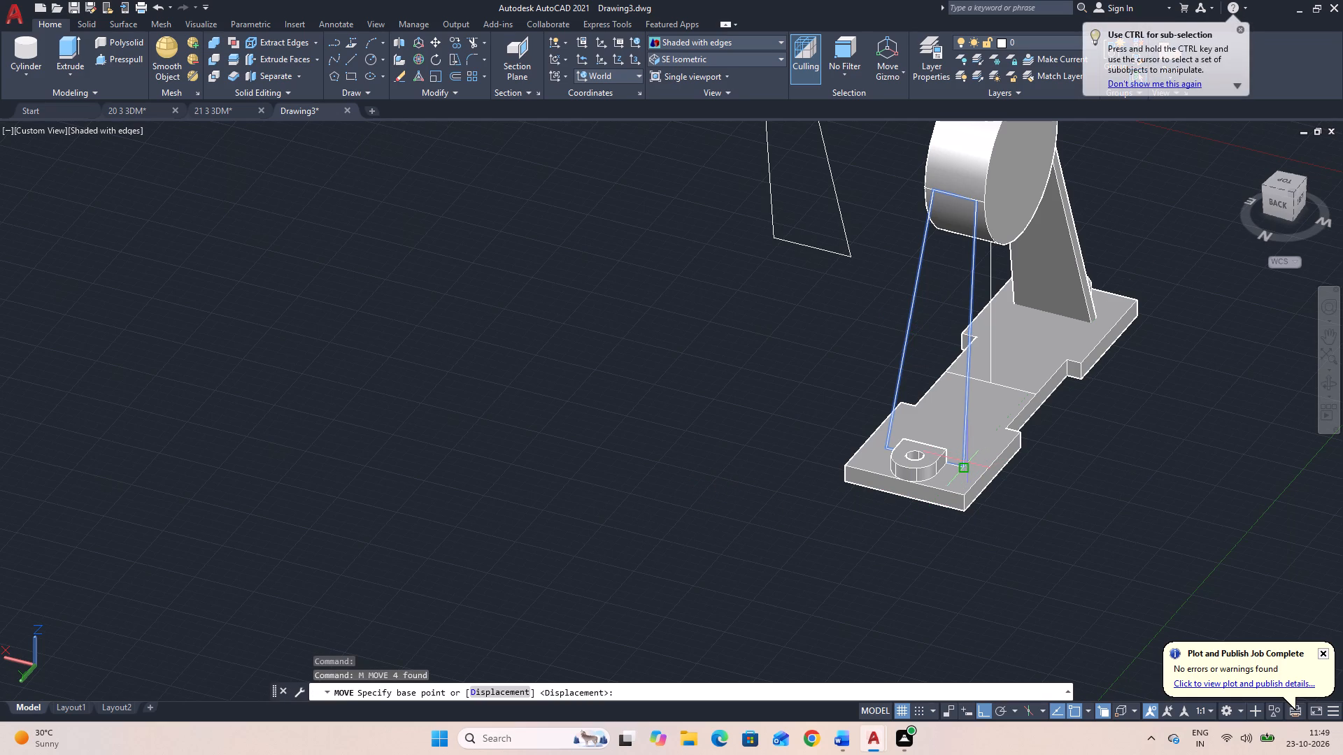
left_click(965, 466)
left_click(1234, 538)
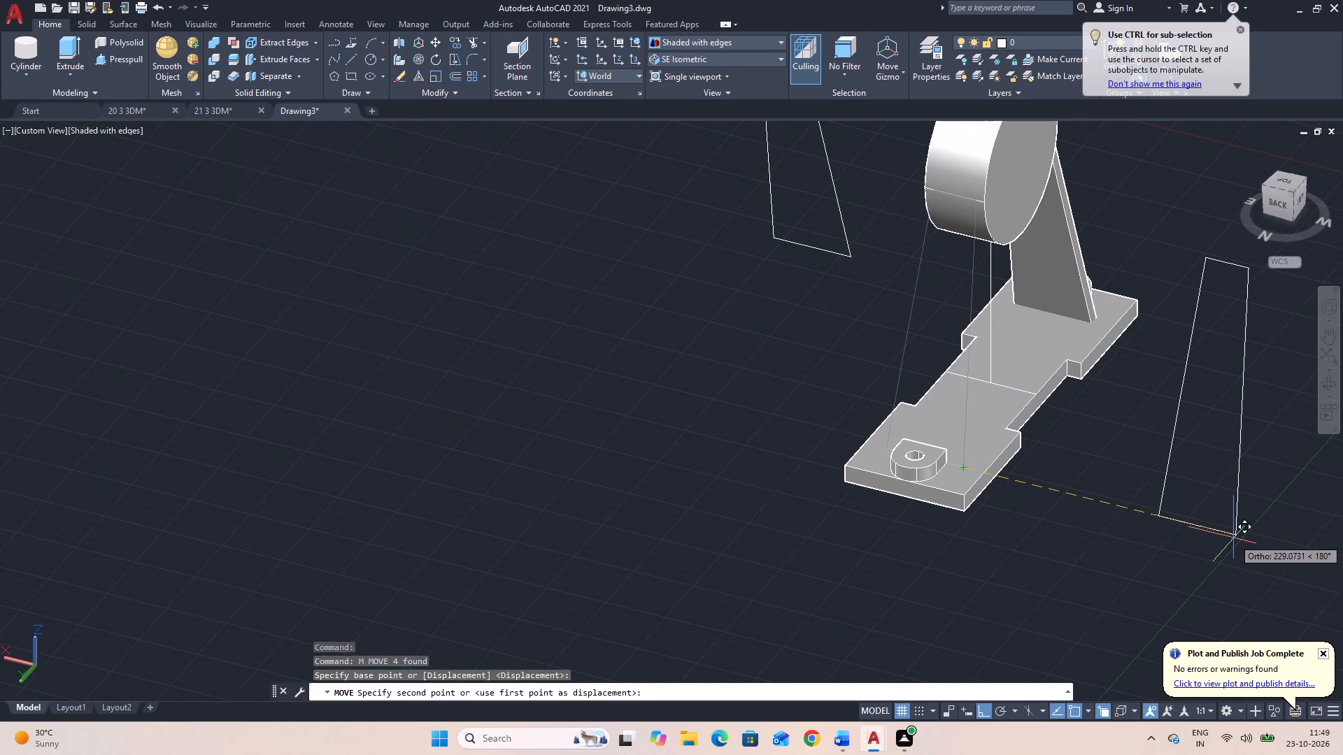
Join the four lines of the relocated tapered support outline into one polyline.
middle_click_drag(1080, 547, 823, 508)
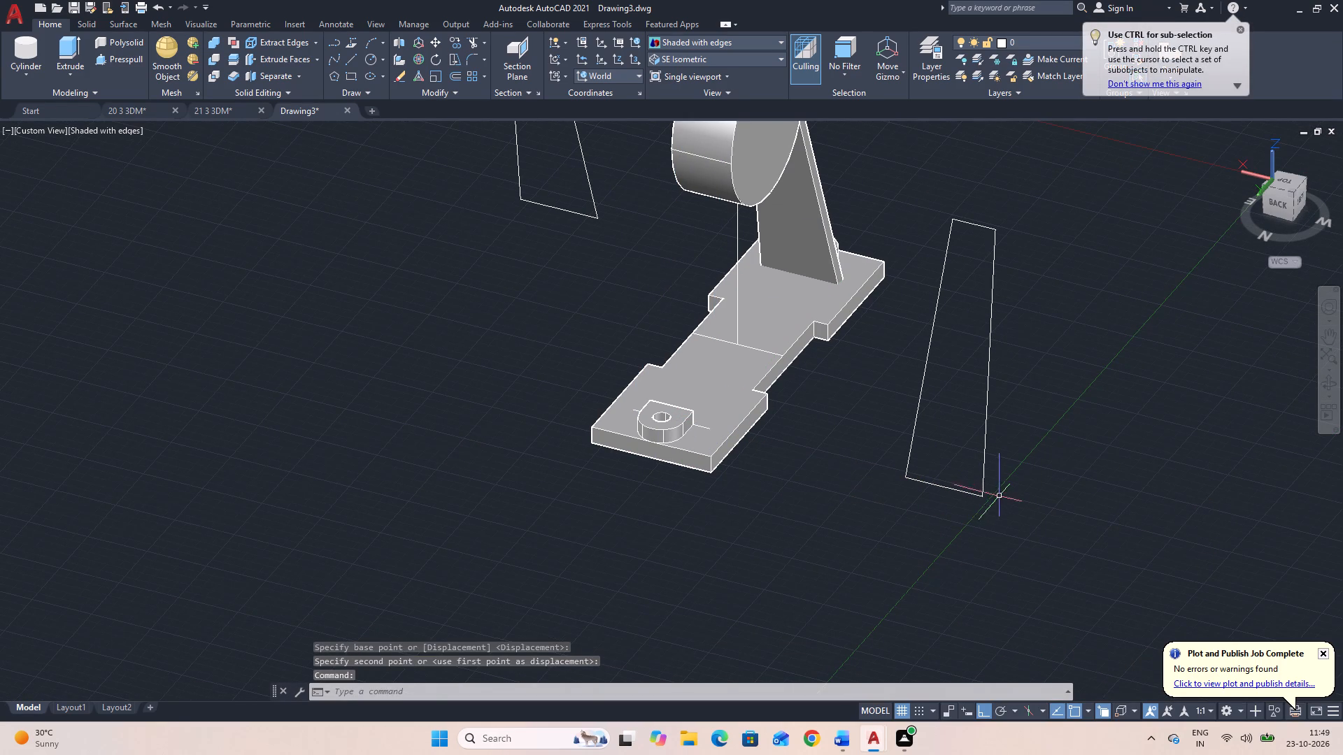
left_click(1068, 505)
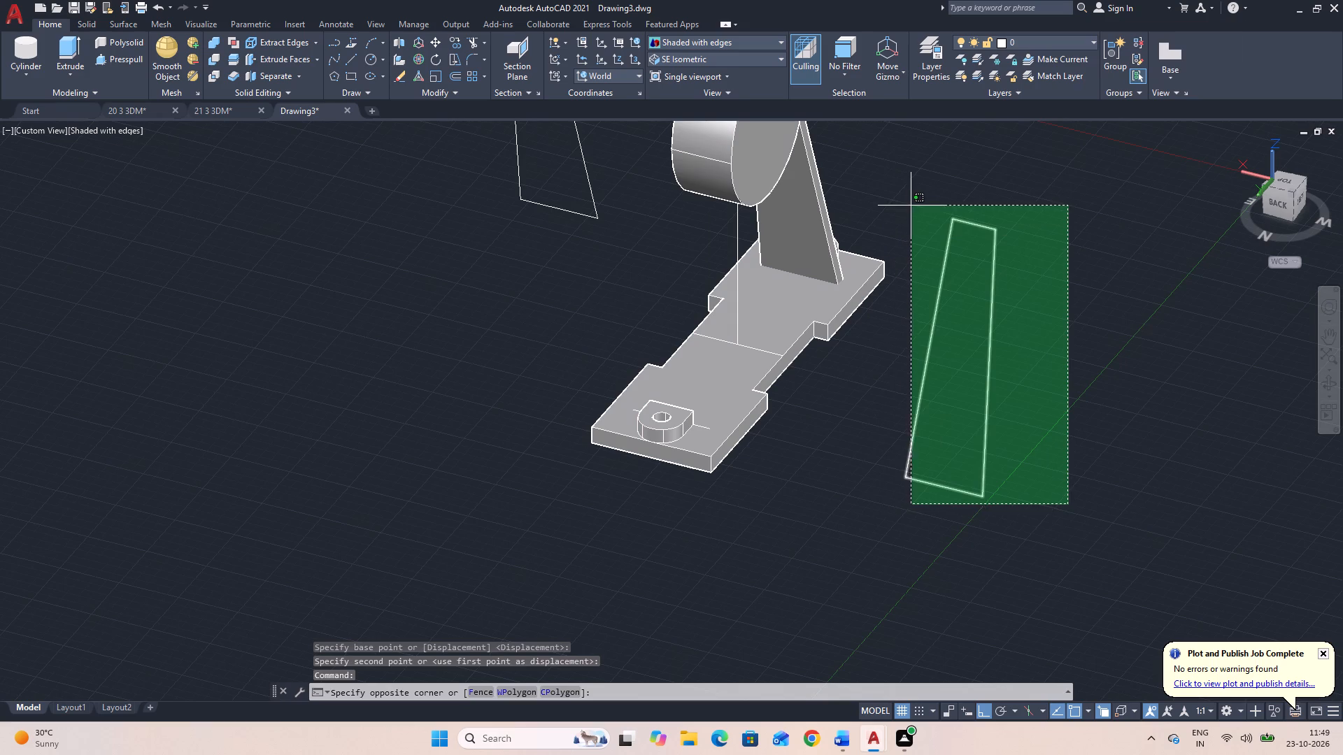
left_click(910, 206)
key("j")
key("space")
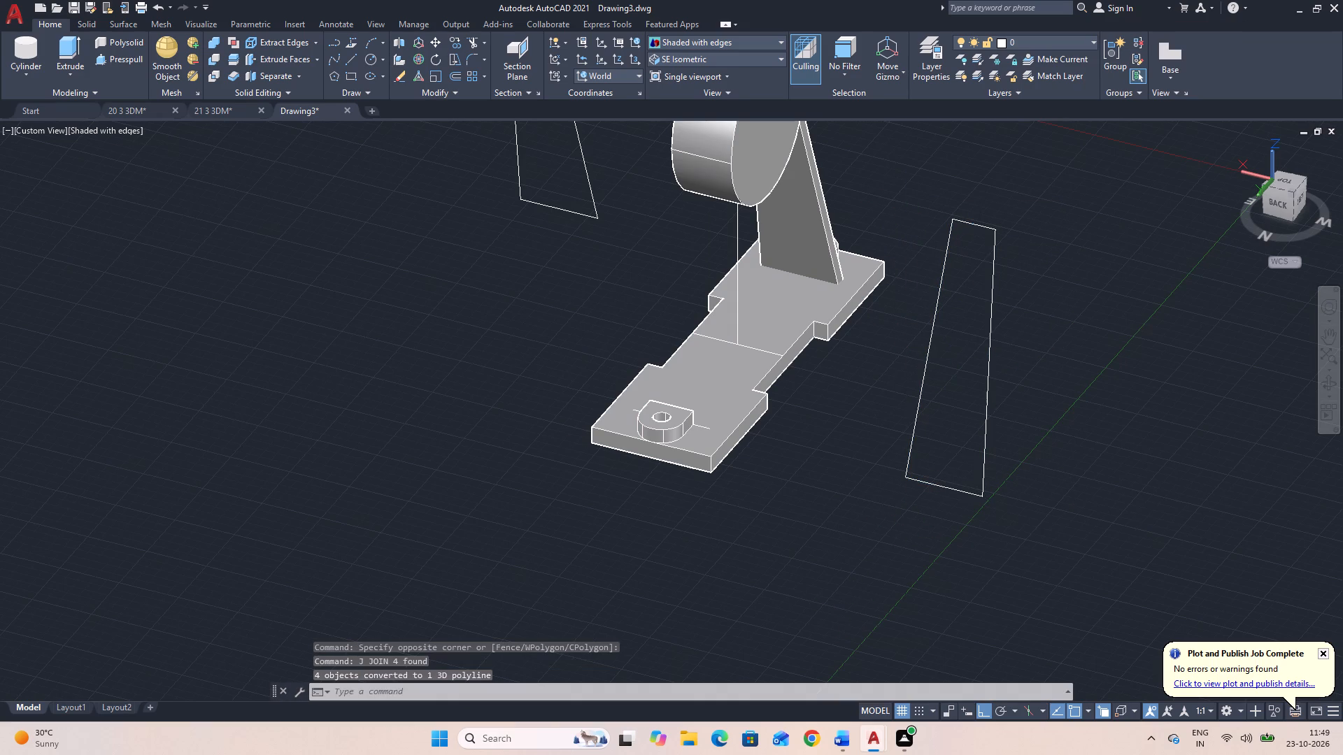
Presspull the joined tapered outline to a thickness of 8 to make the second support.
left_click(128, 57)
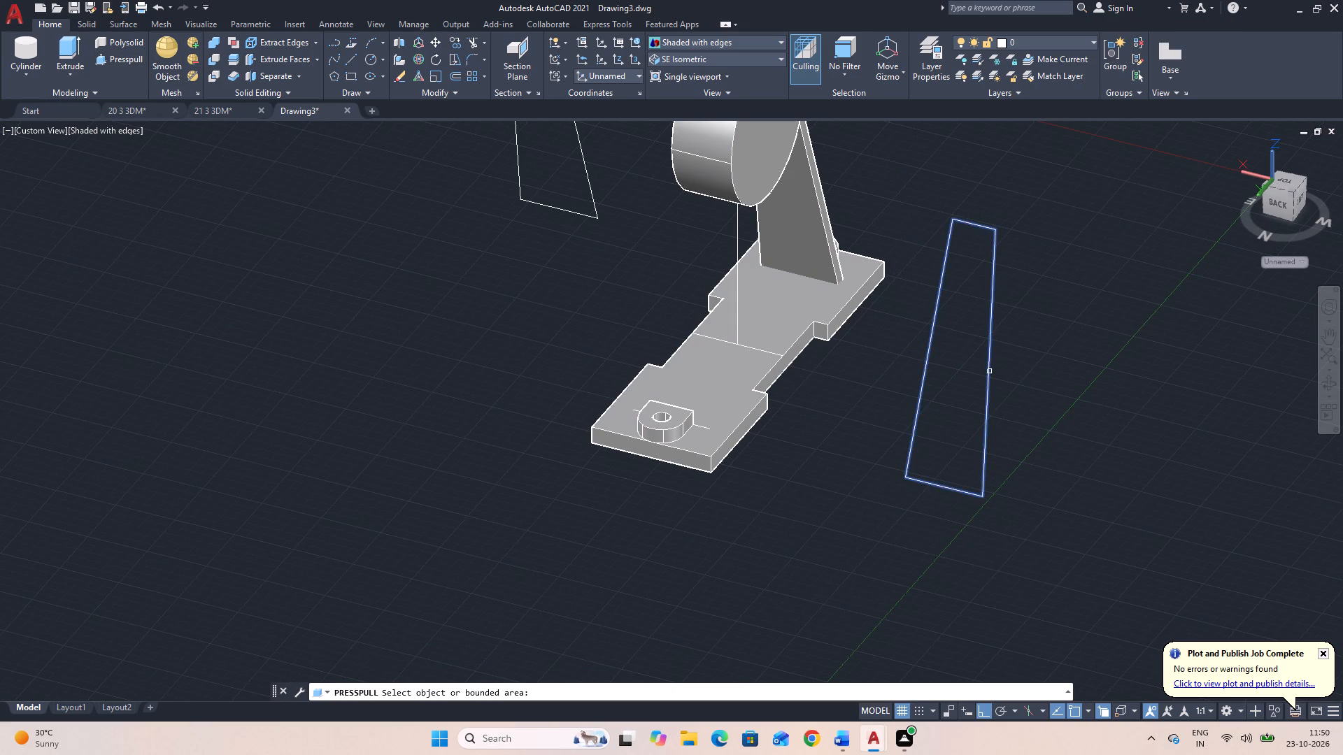
left_click(990, 372)
key("8")
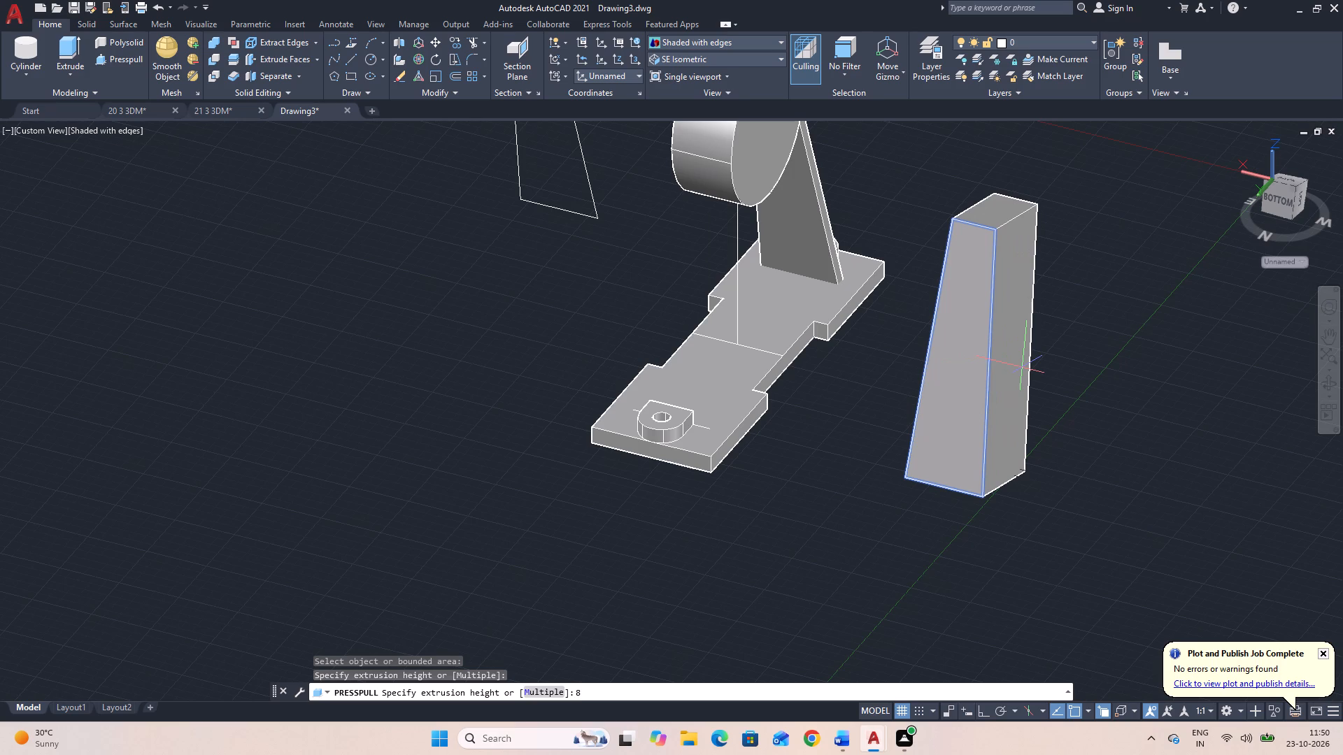
key("Return")
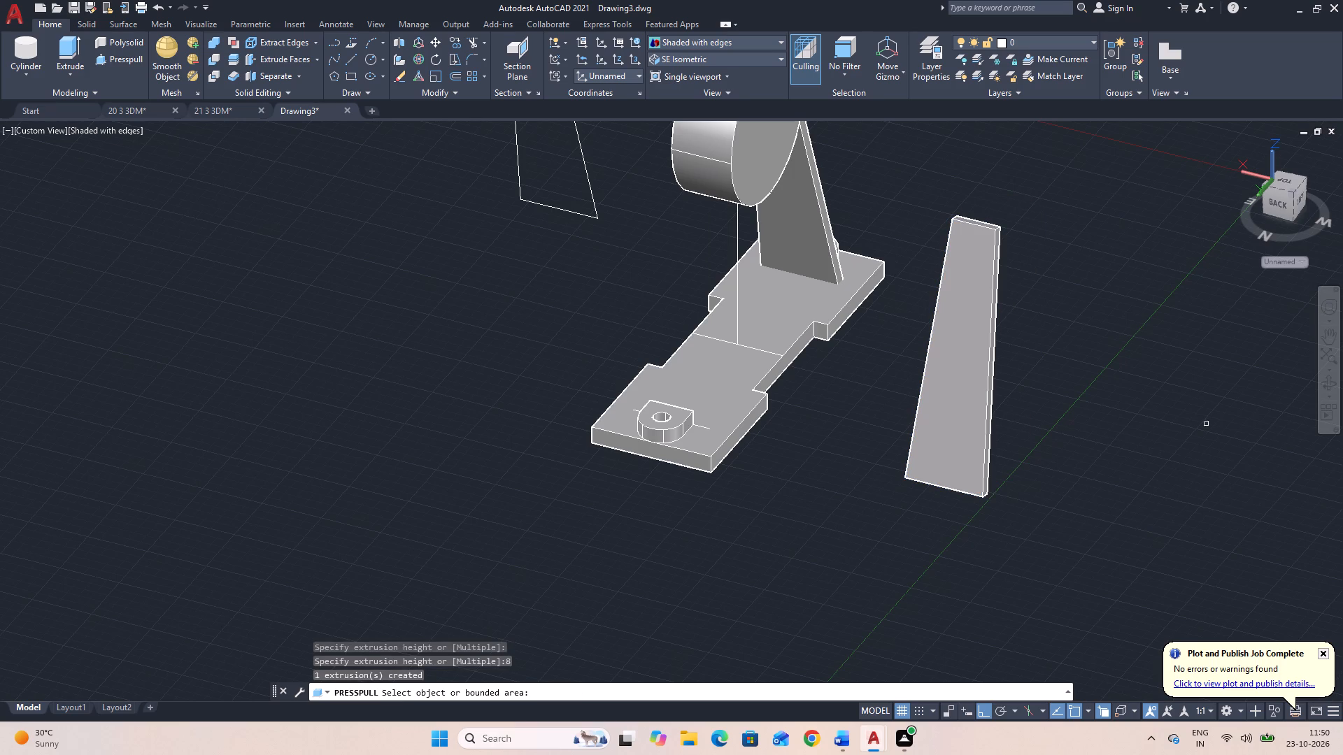
left_click(1323, 385)
left_click_drag(1250, 417, 1156, 423)
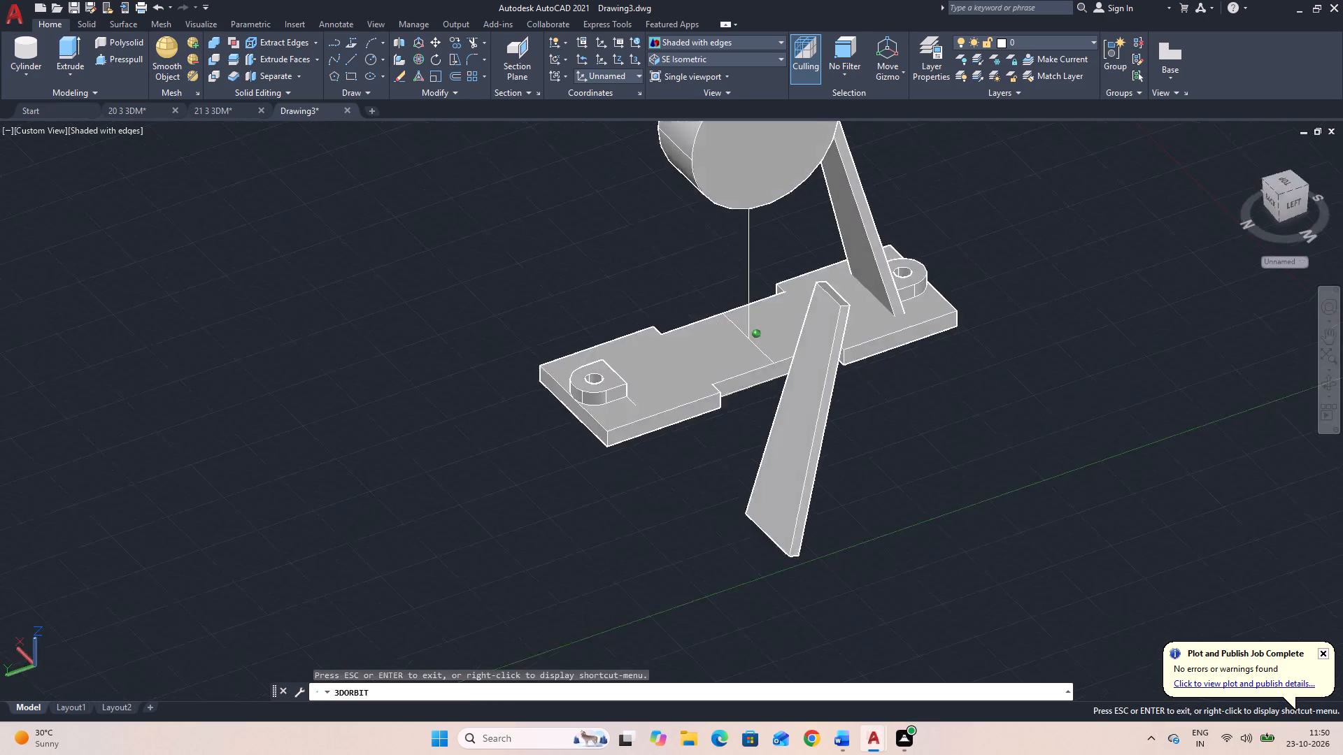
left_click_drag(1156, 423, 1271, 488)
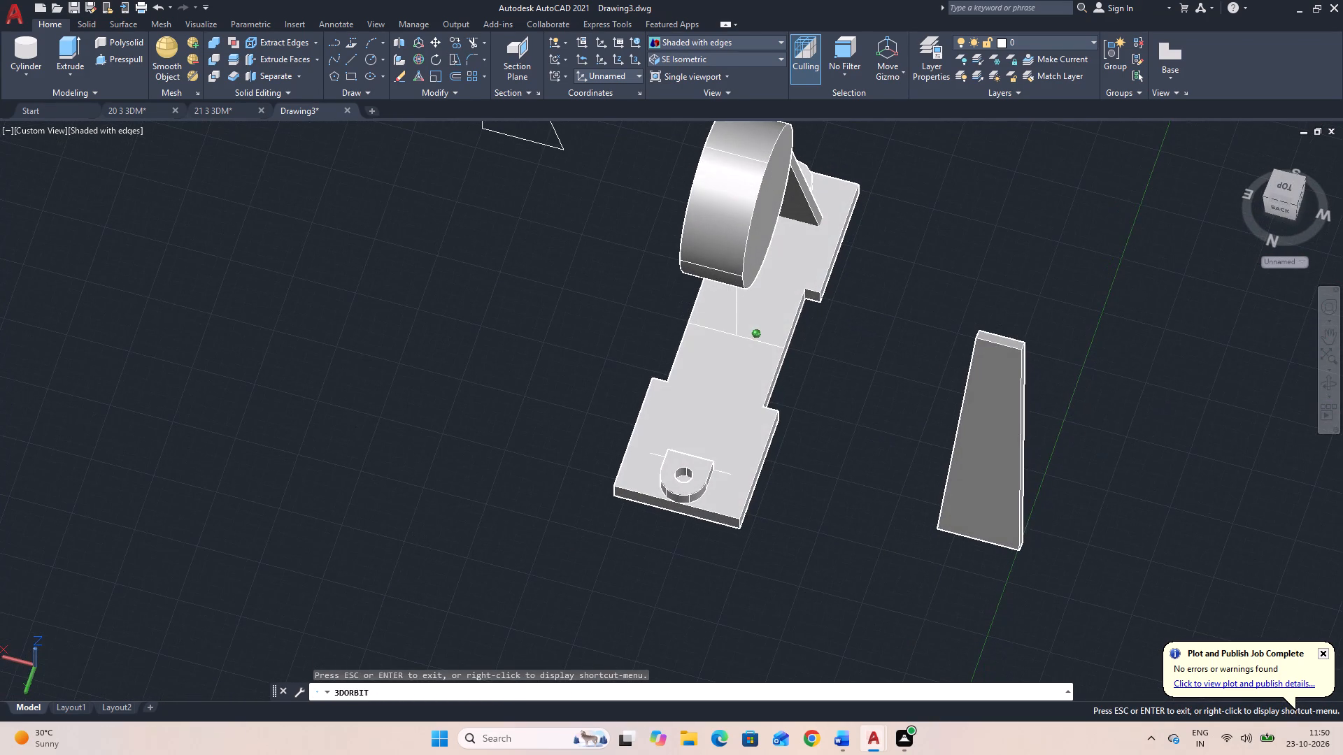
left_click(1145, 504)
left_click_drag(1097, 523, 1072, 481)
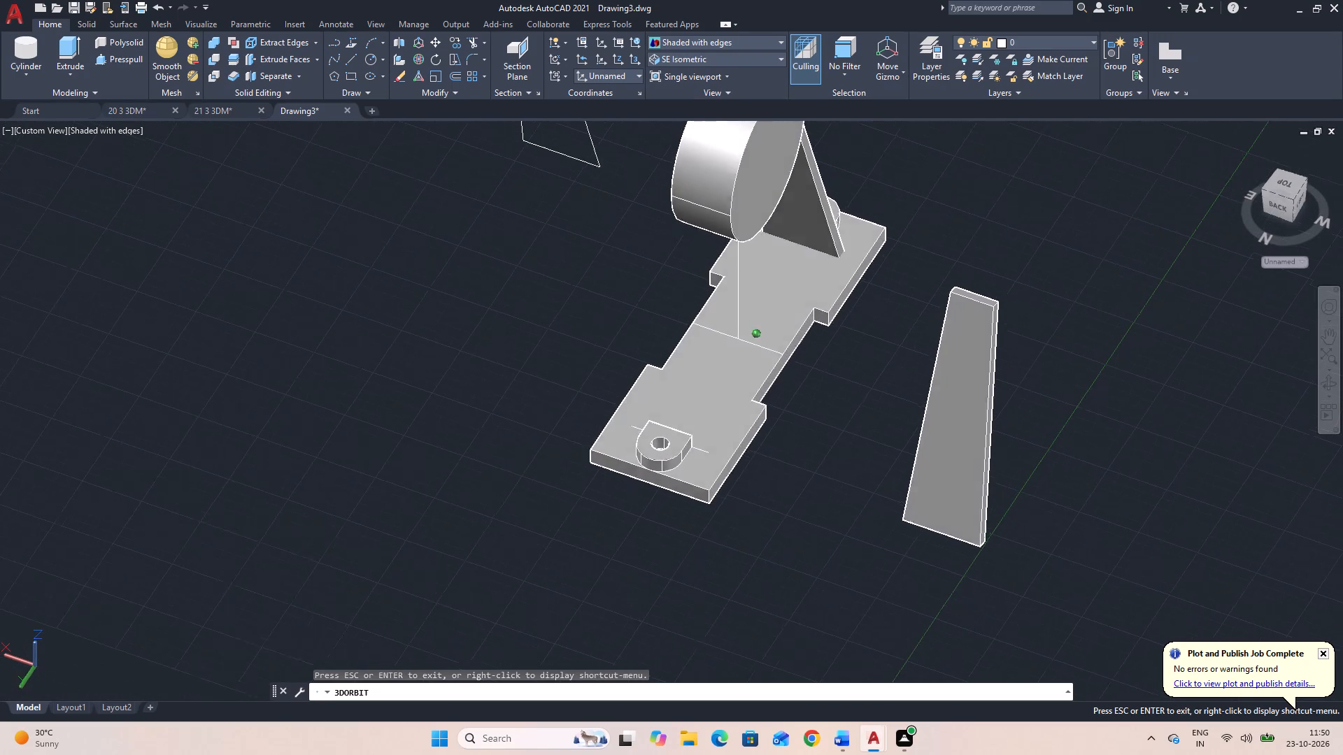
left_click_drag(1072, 481, 1072, 480)
left_click_drag(904, 561, 769, 474)
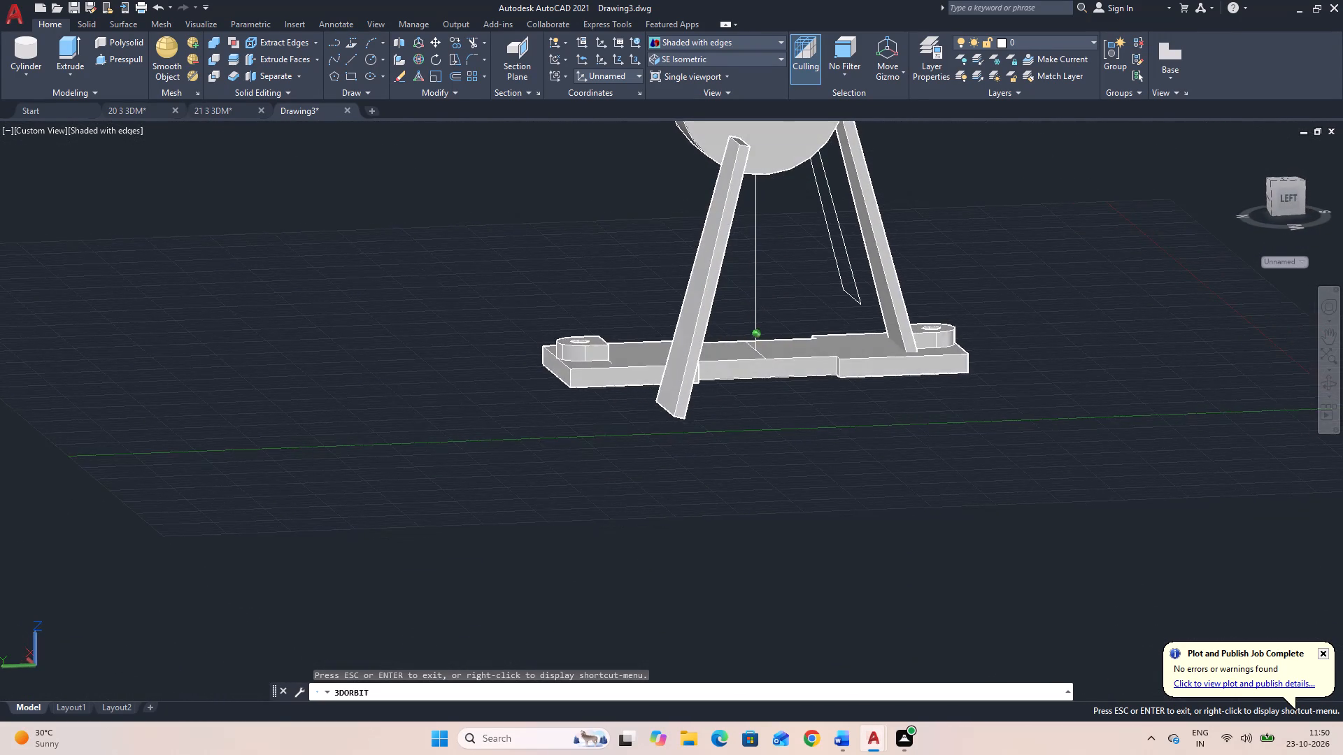
left_click_drag(769, 474, 876, 506)
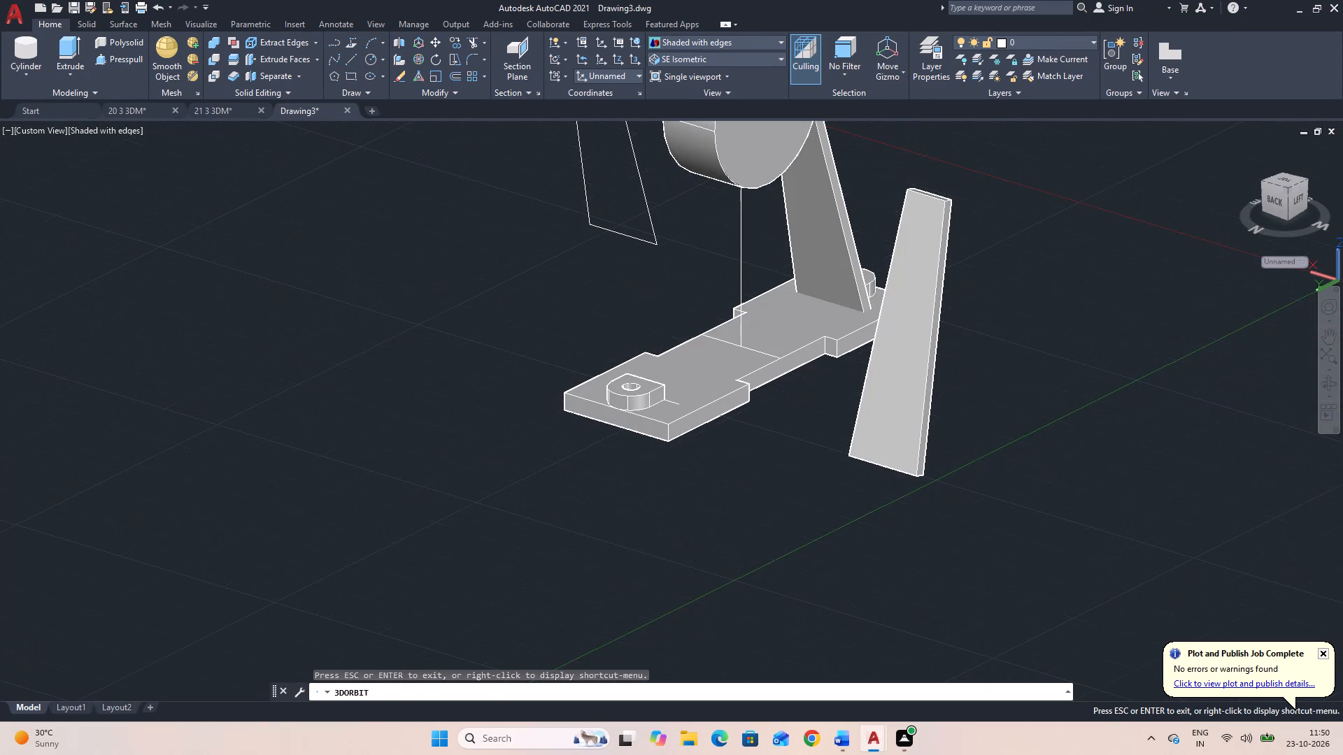
key("Escape")
key("Escape")
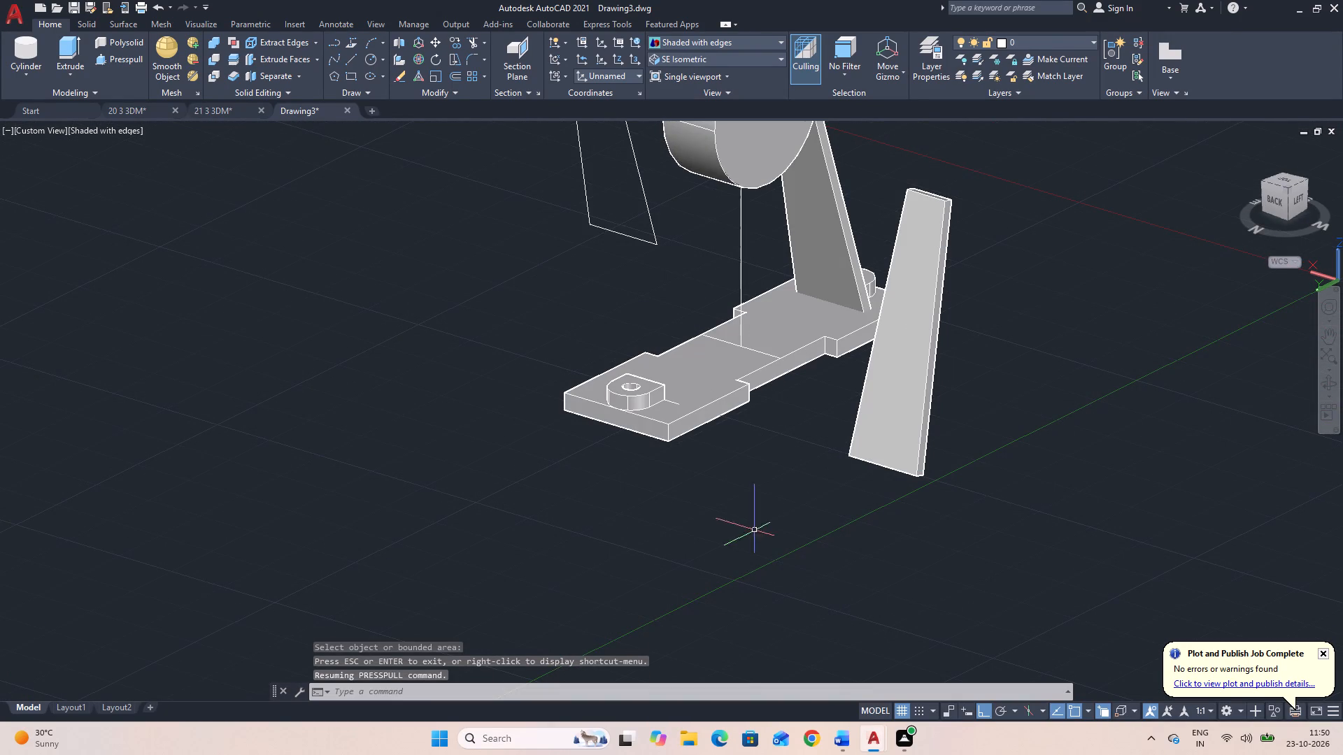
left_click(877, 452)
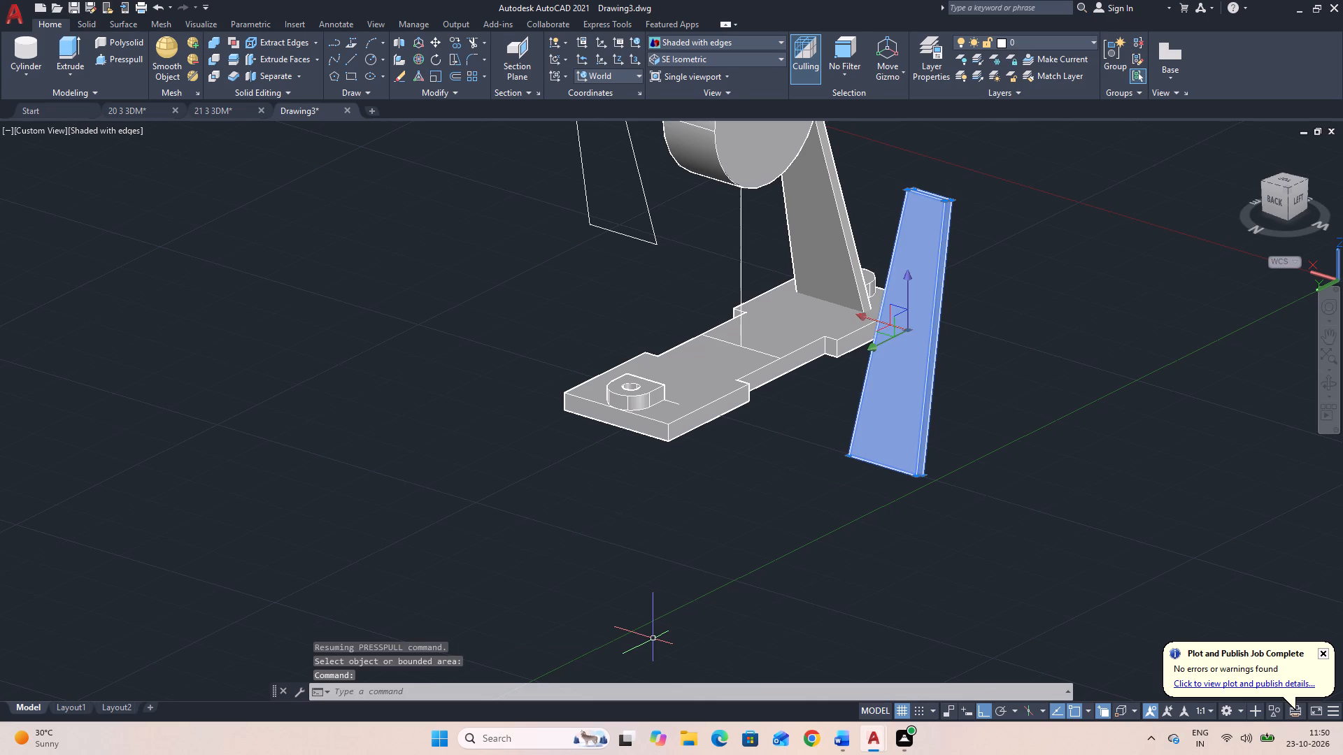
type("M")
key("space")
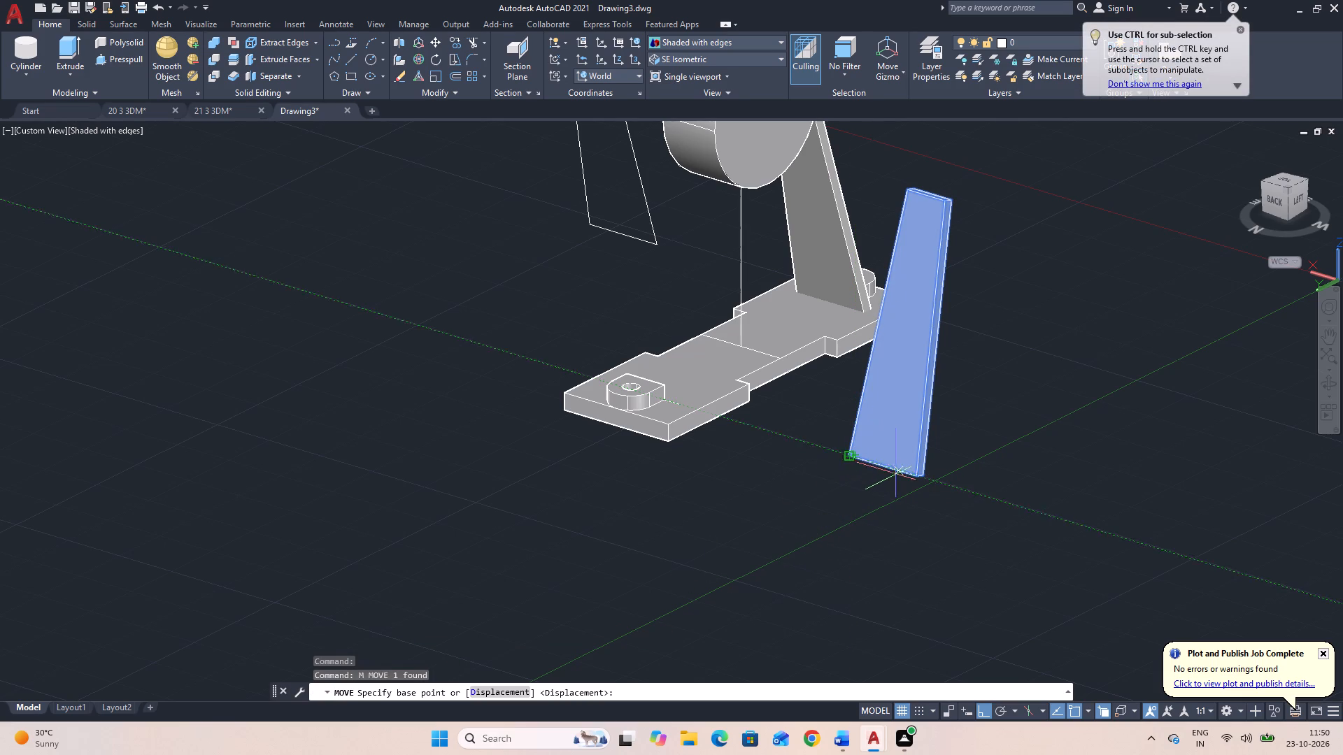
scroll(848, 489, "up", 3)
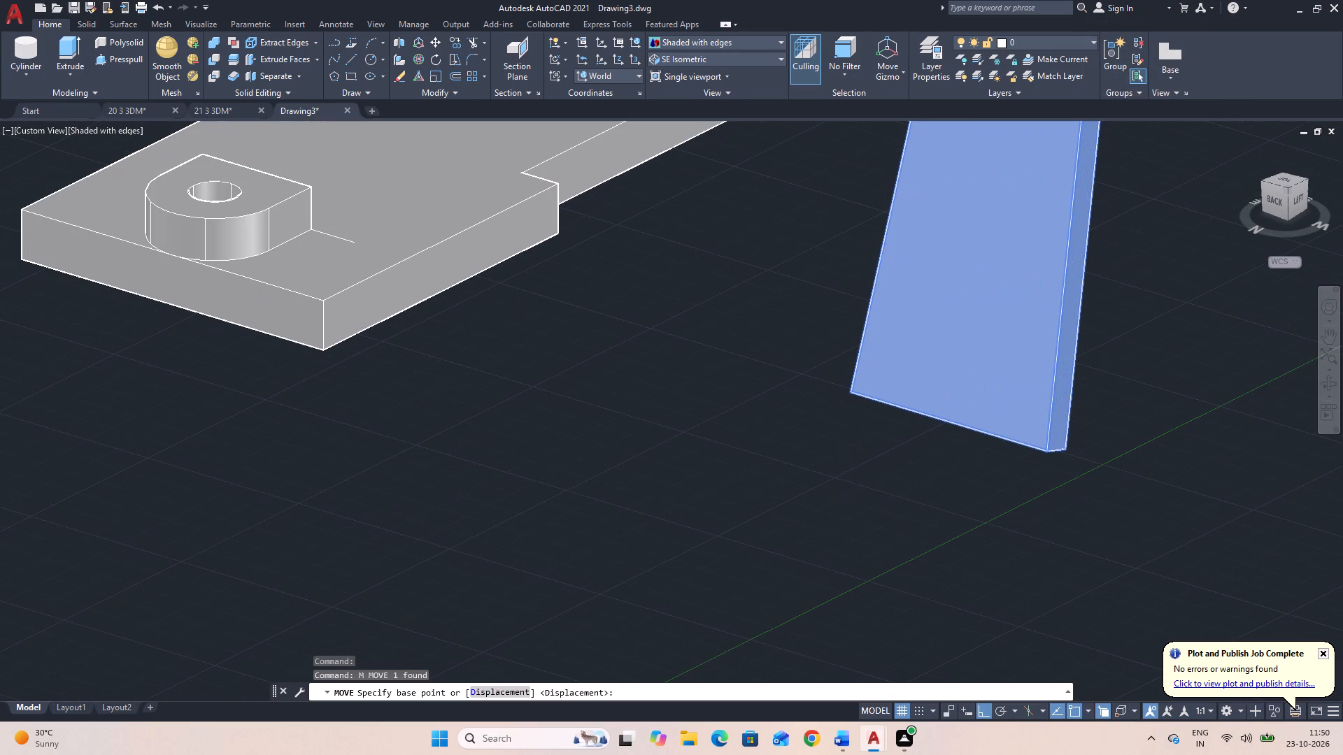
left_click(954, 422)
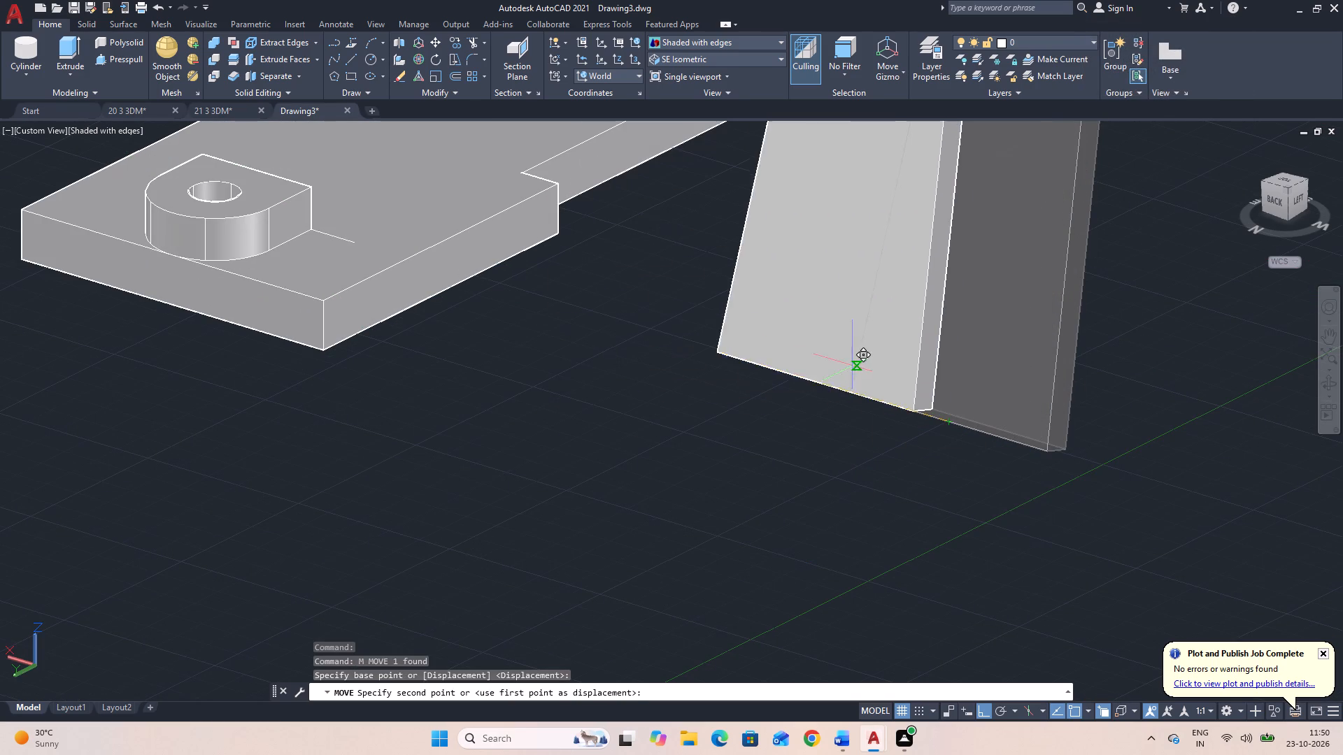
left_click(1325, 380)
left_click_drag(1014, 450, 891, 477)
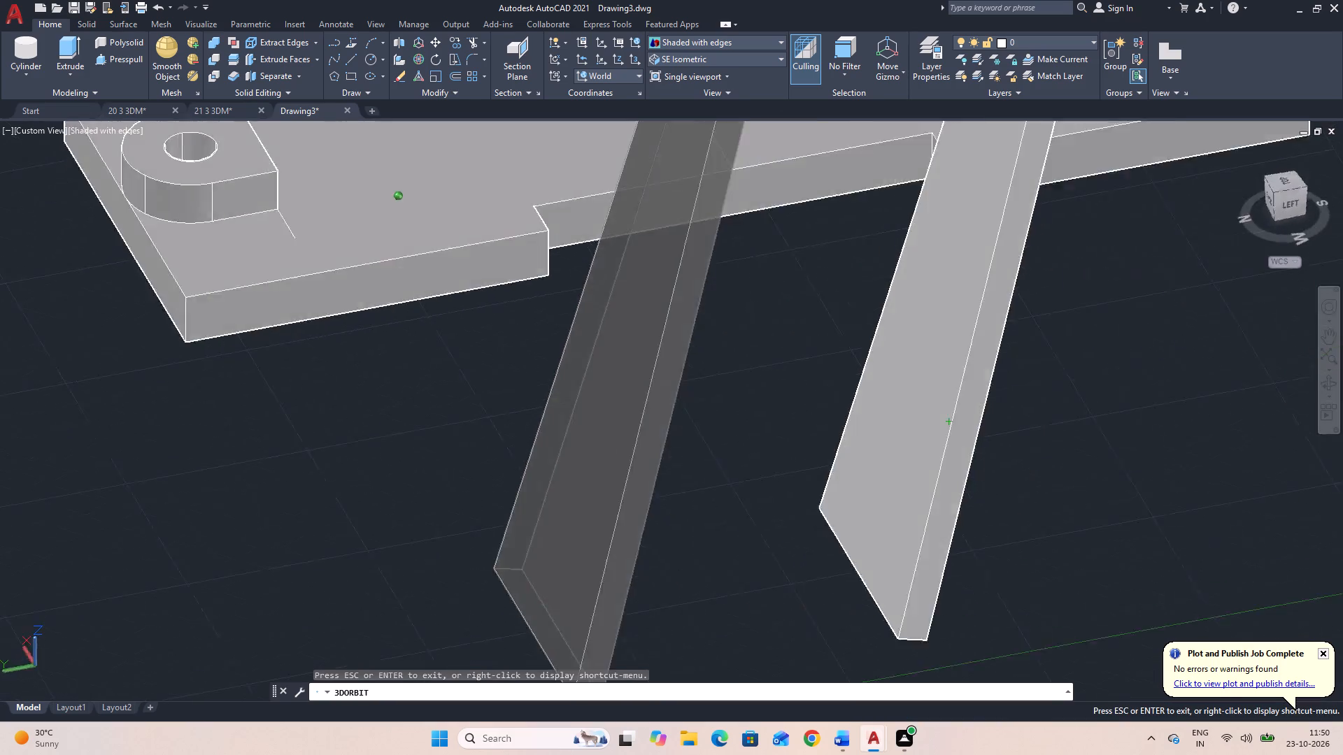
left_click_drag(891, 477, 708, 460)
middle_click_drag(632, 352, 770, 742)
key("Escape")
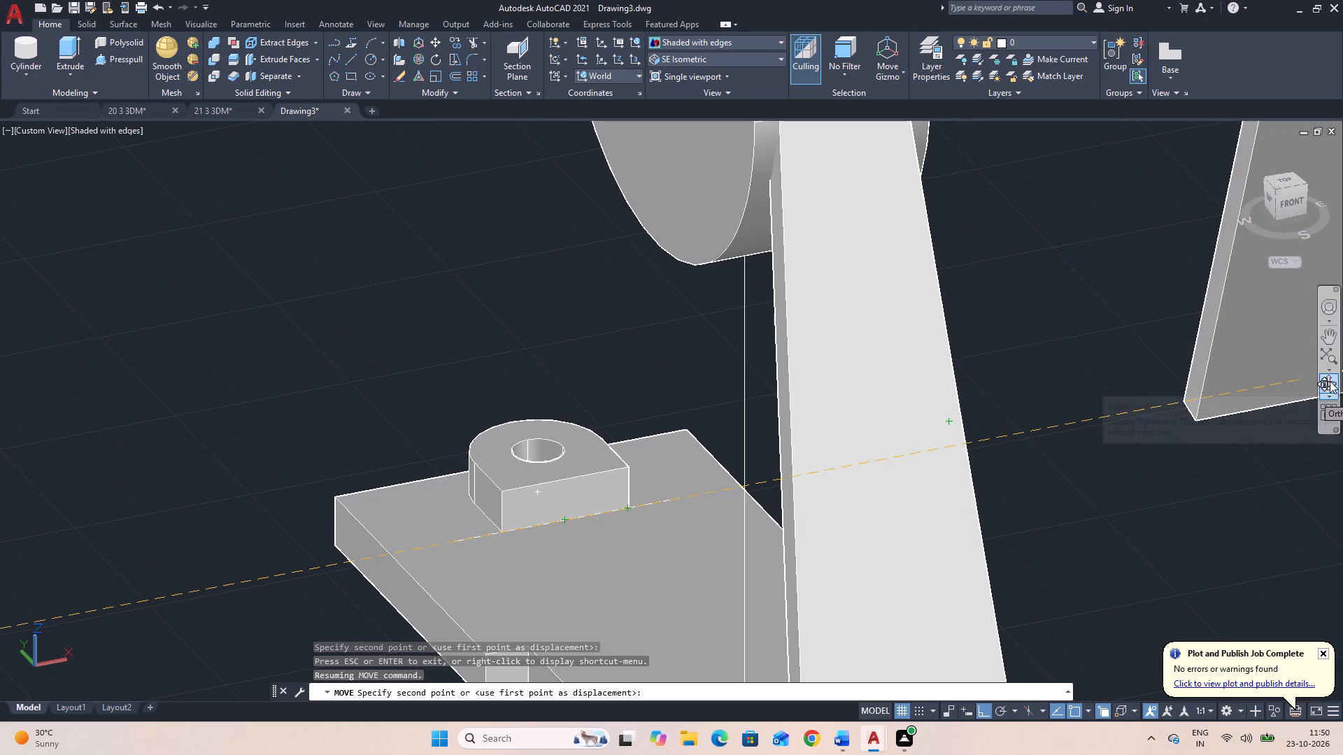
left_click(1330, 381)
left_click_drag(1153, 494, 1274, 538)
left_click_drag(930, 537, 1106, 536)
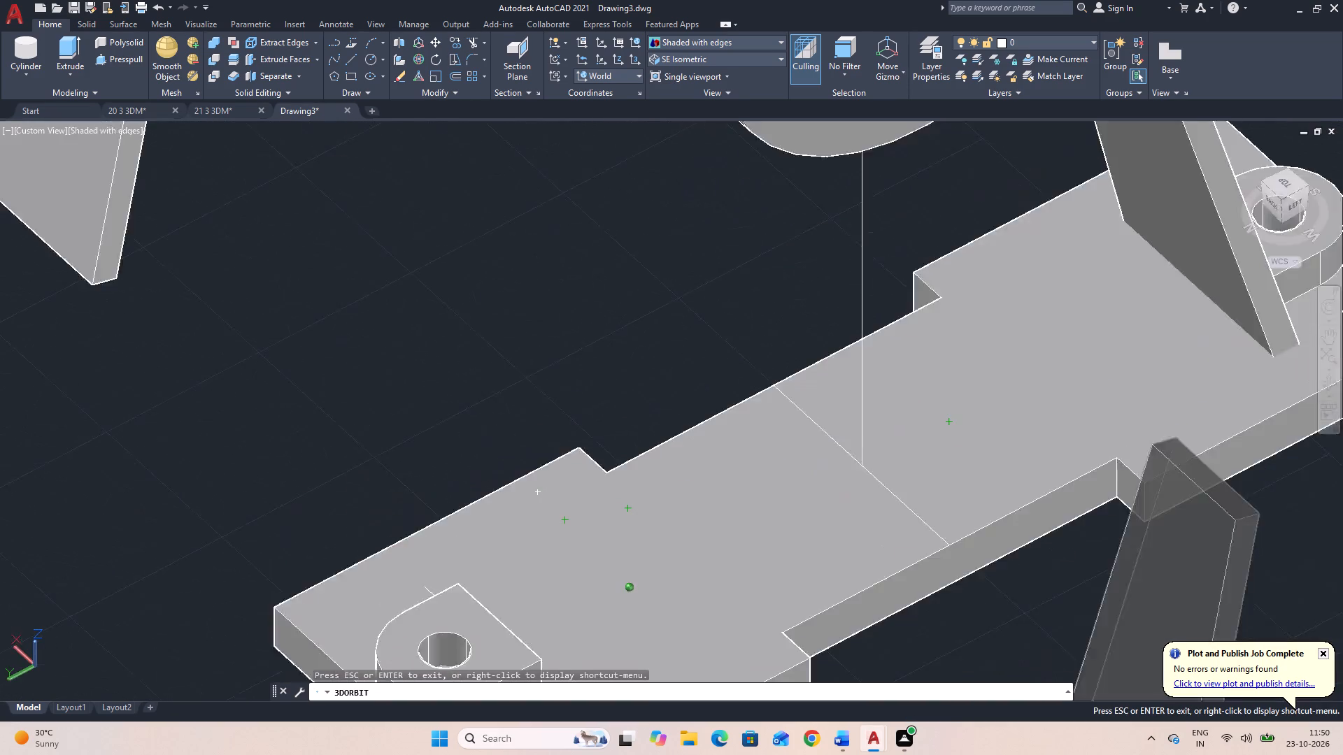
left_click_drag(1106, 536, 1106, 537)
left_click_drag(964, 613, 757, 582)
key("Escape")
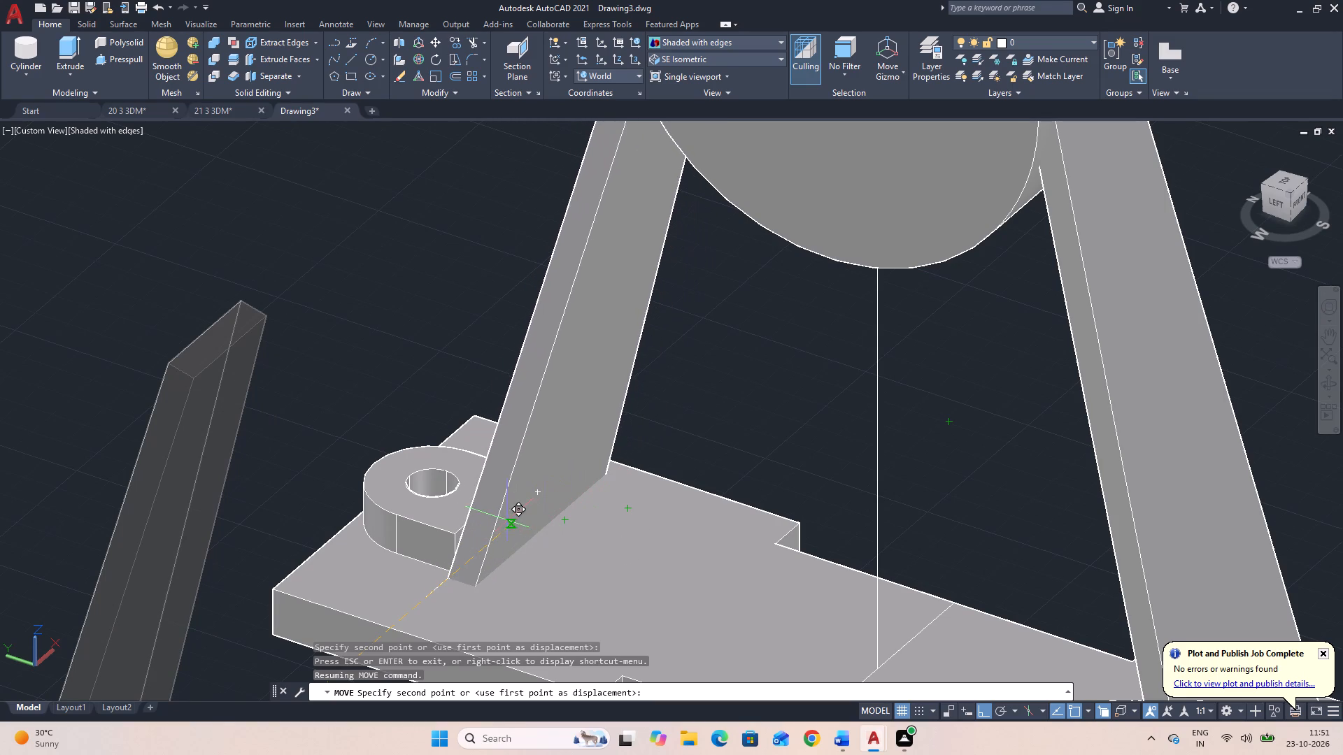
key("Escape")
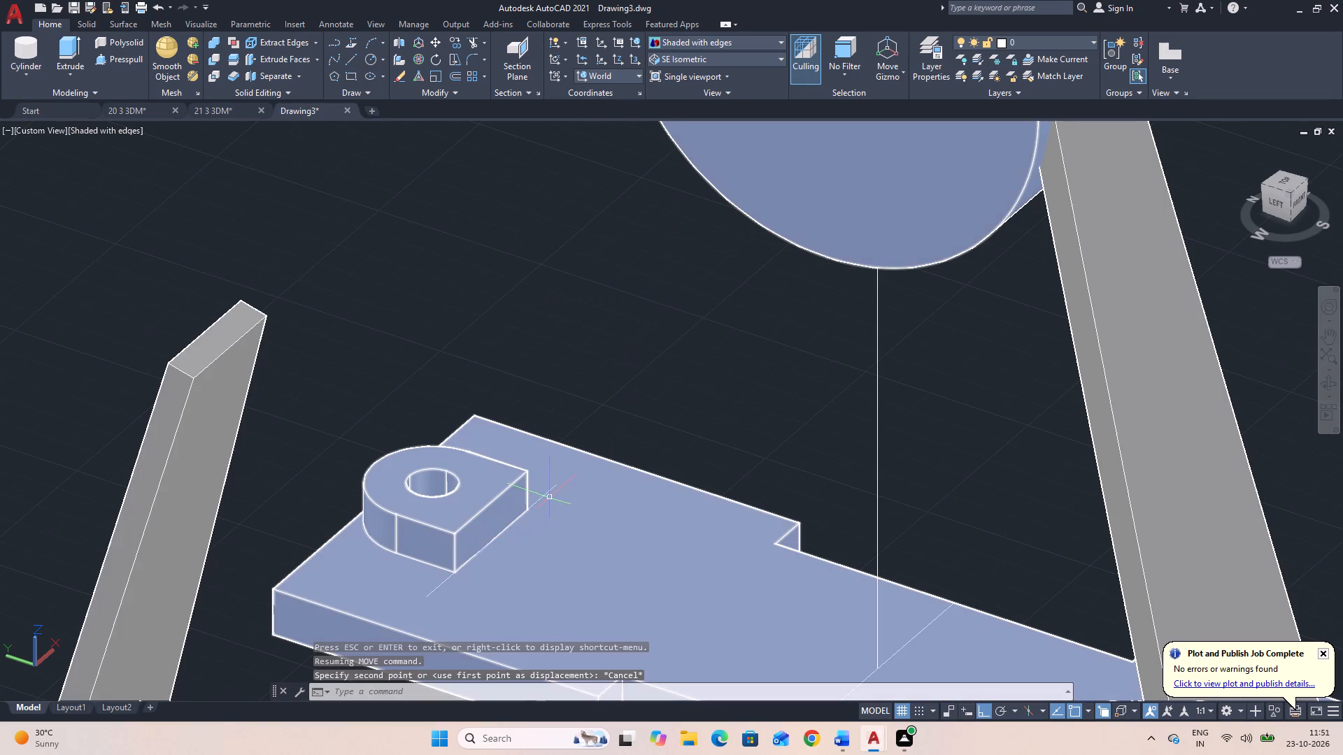
Delete the construction line running along the foot of the end boss's flat face on the base plate.
left_click(547, 490)
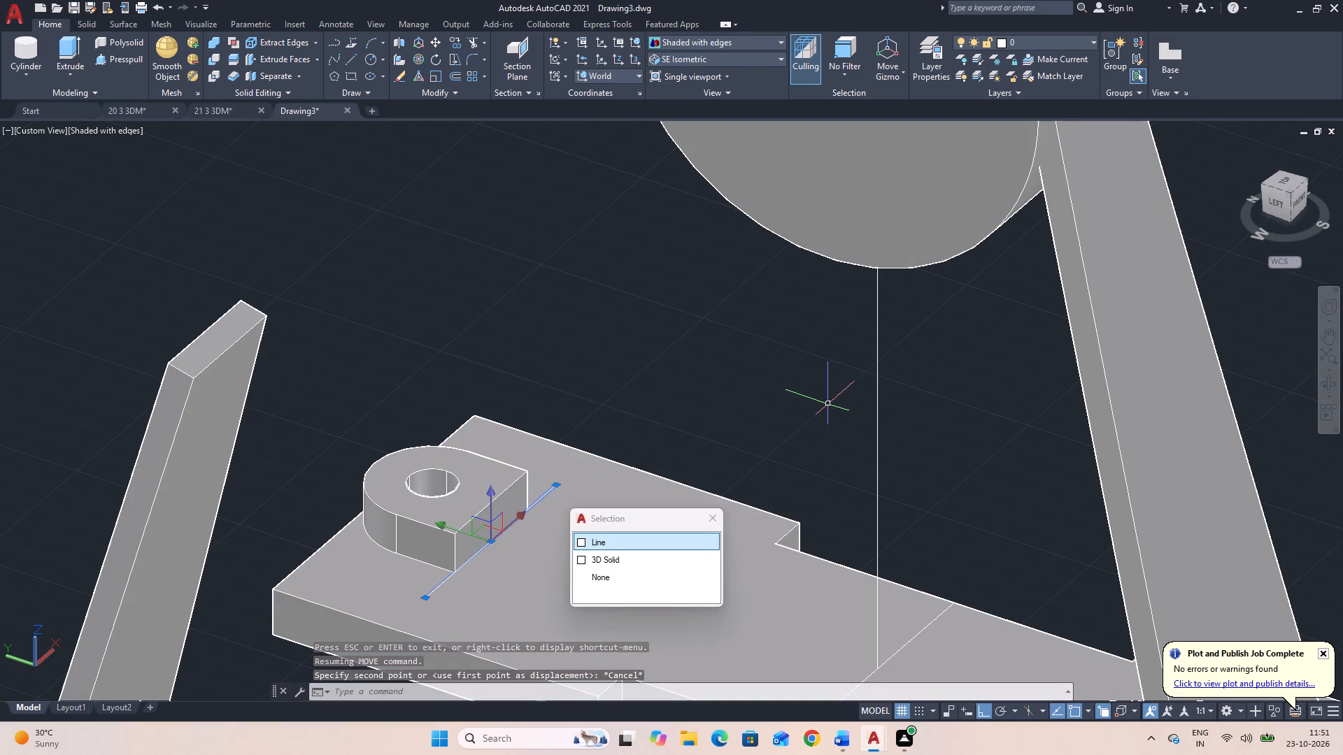
key("Delete")
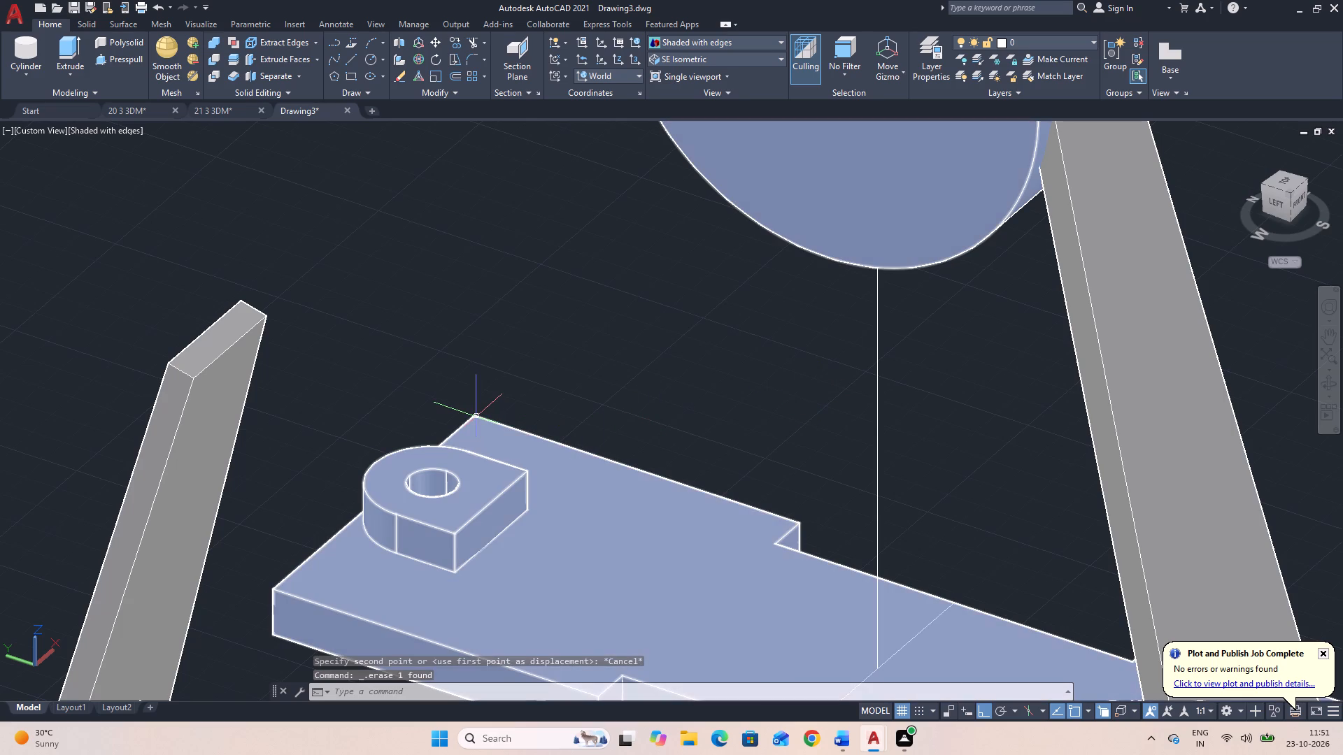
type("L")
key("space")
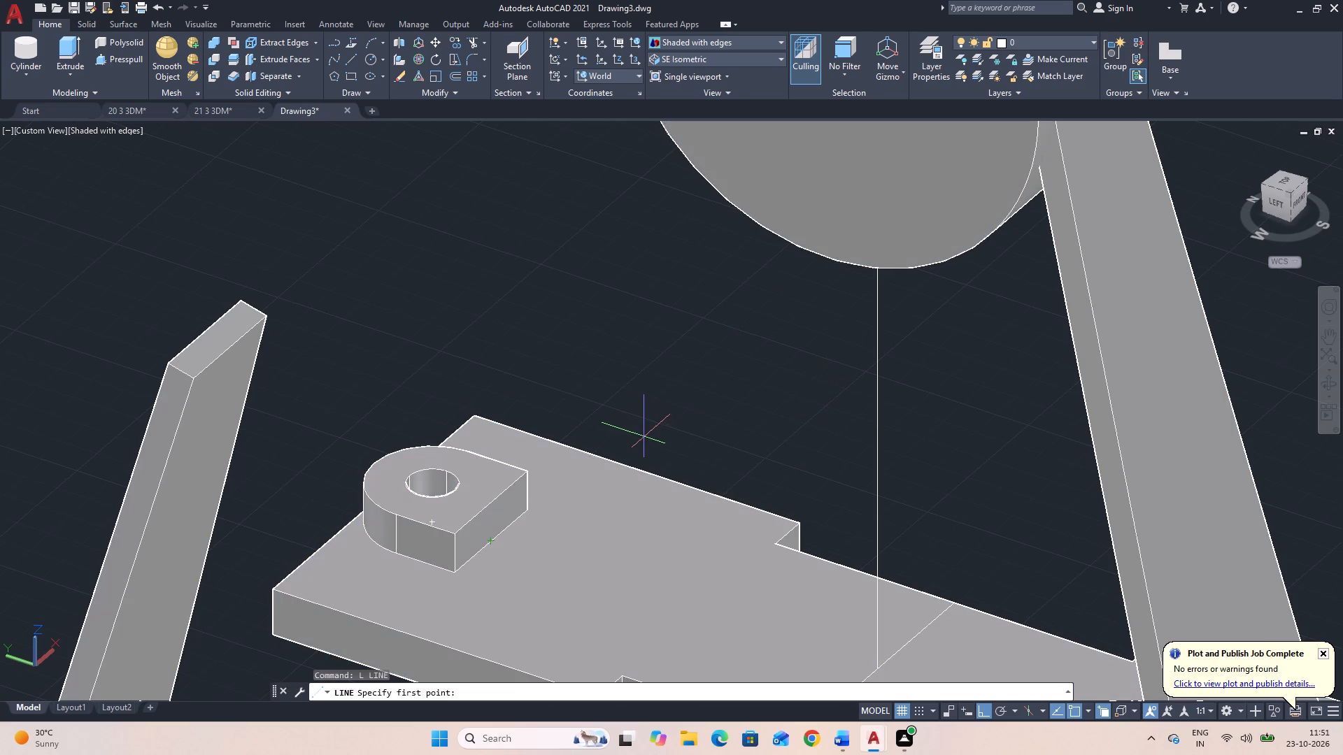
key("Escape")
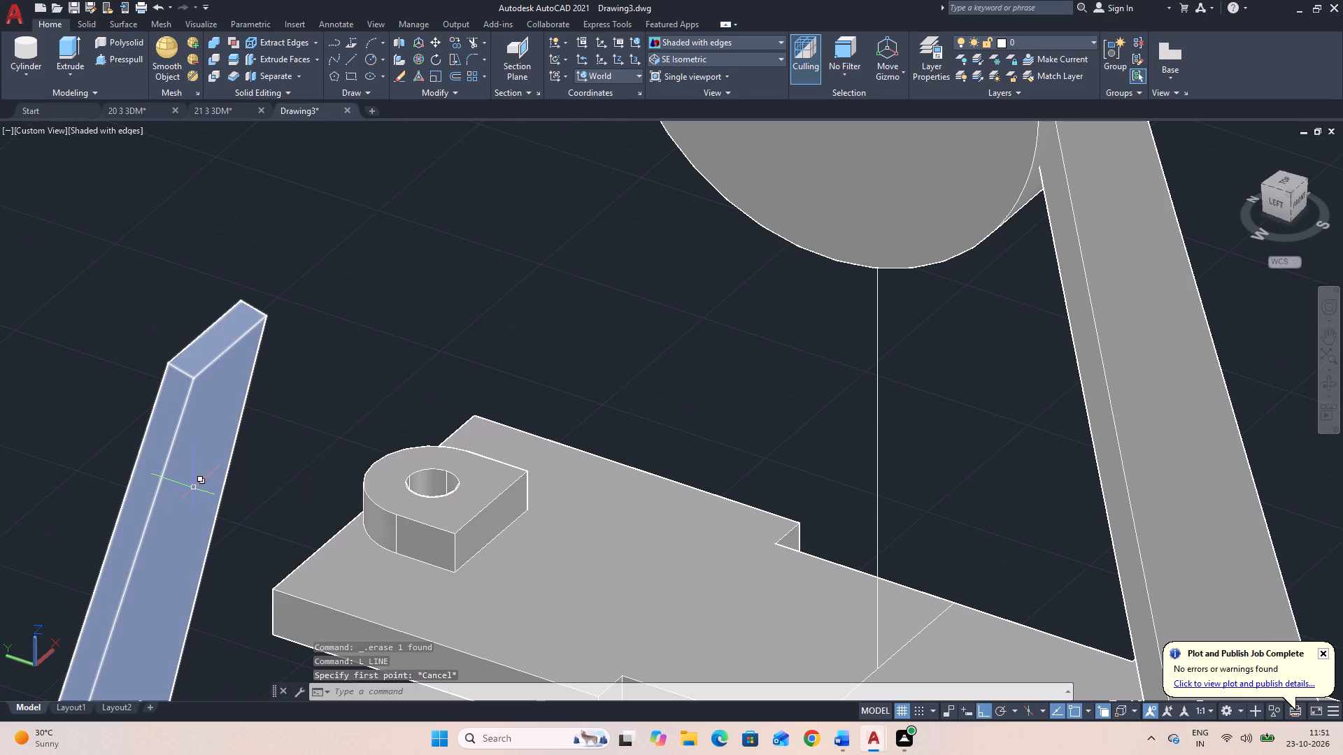
Move the new support by its bottom edge midpoint to the midpoint of the lower edge of the end boss's flat face.
left_click(194, 488)
type("M")
key("space")
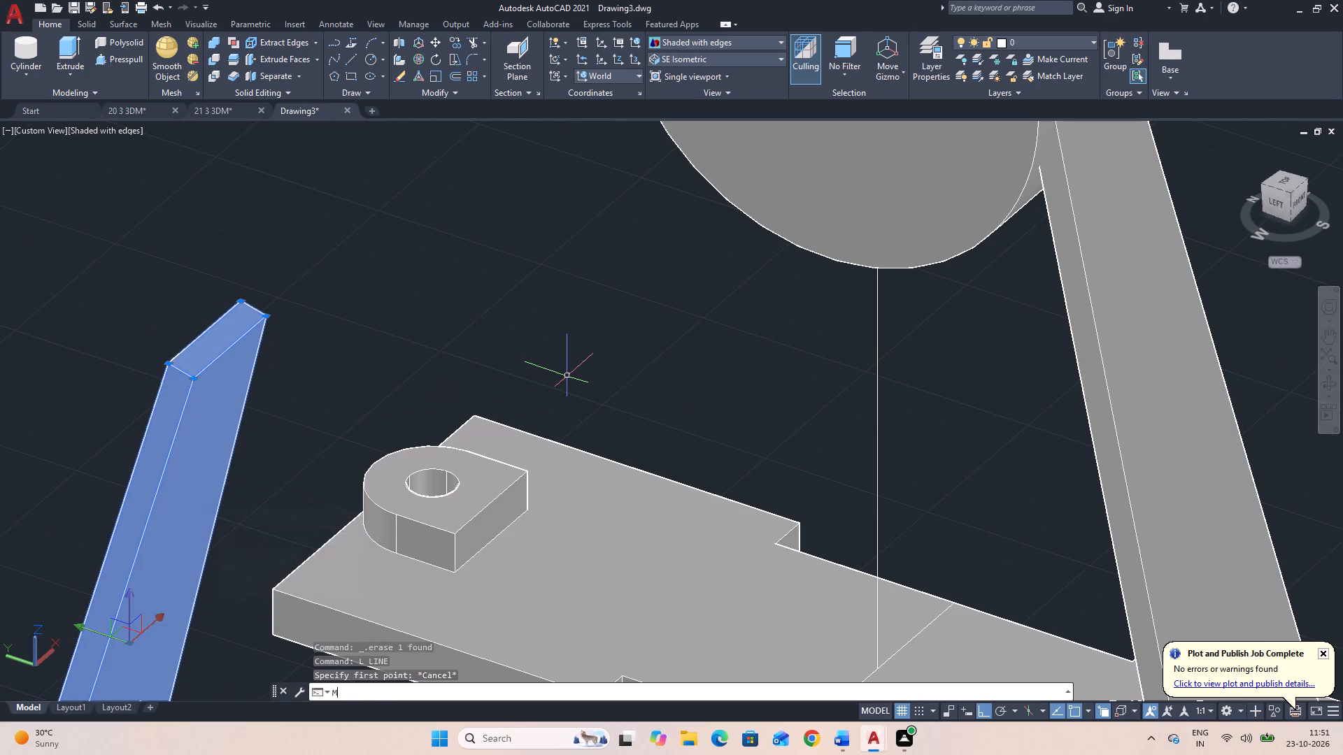
key("space")
scroll(567, 374, "down", 3)
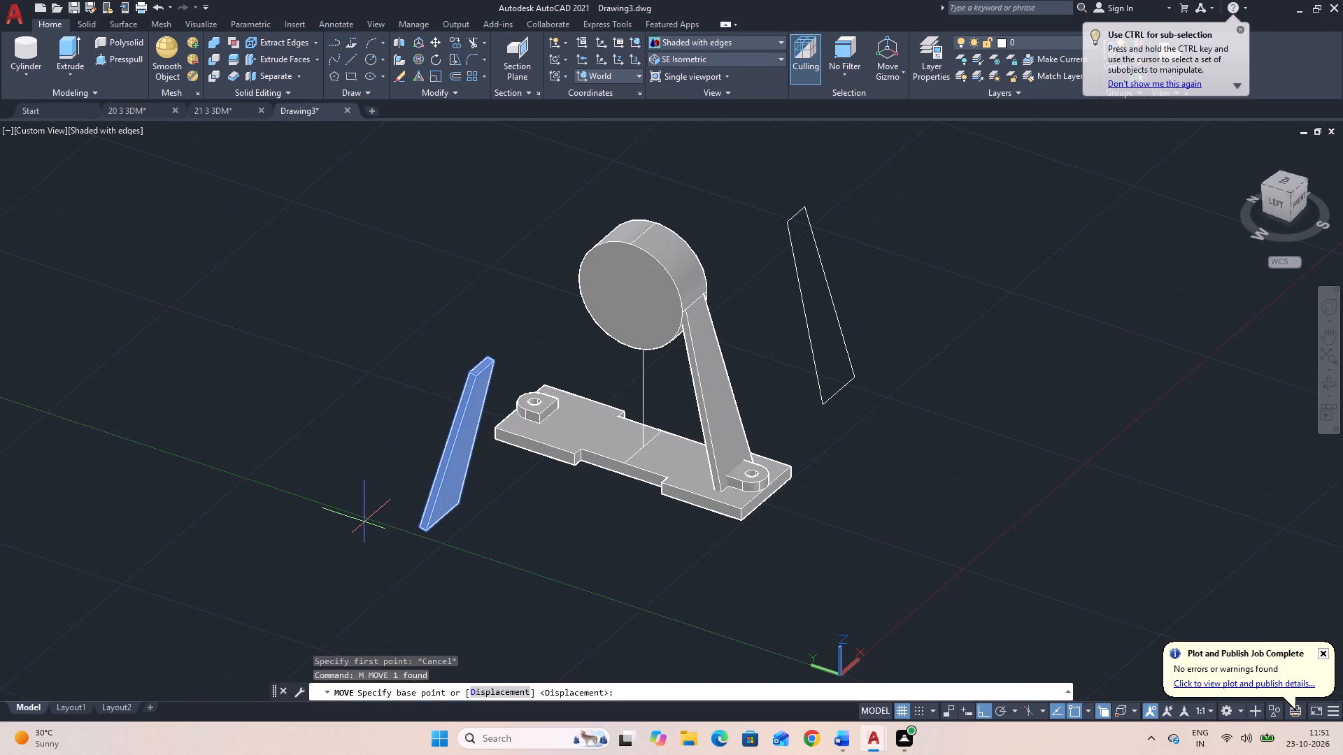
left_click(1327, 382)
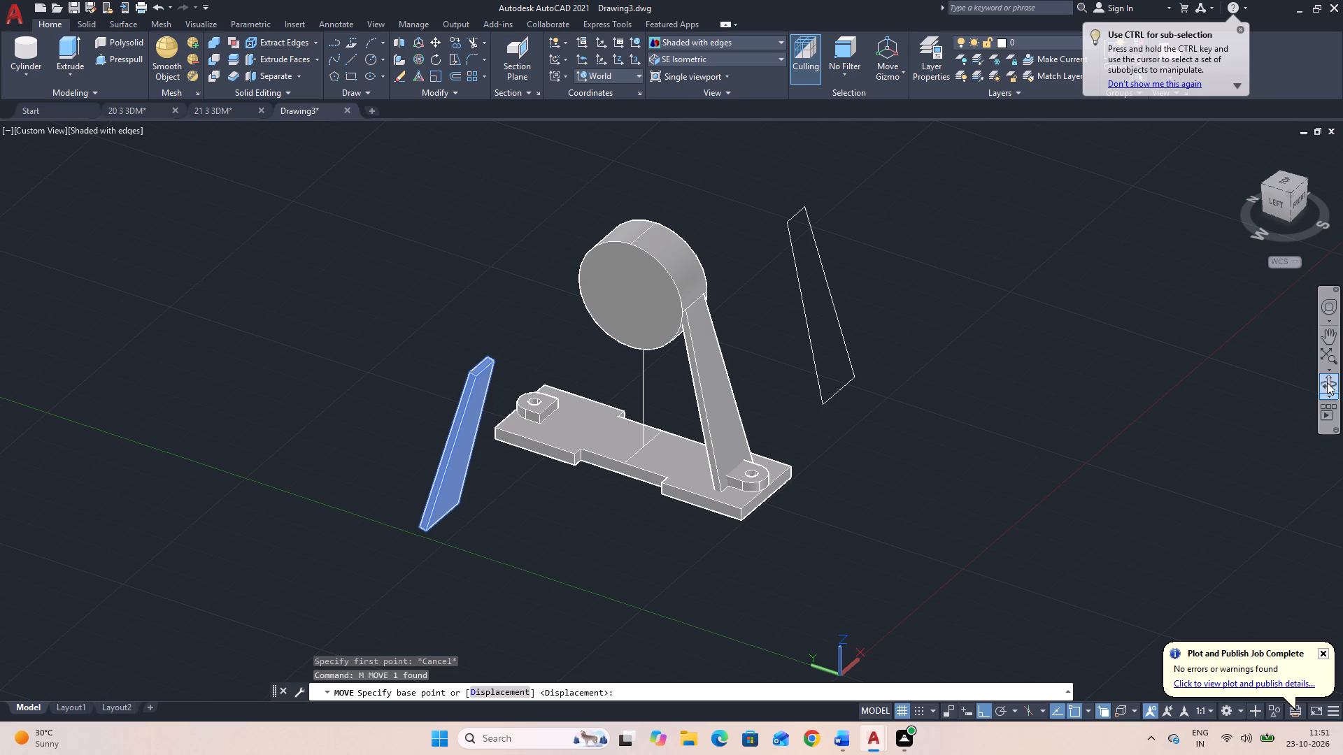
left_click_drag(777, 543, 1056, 491)
key("Escape")
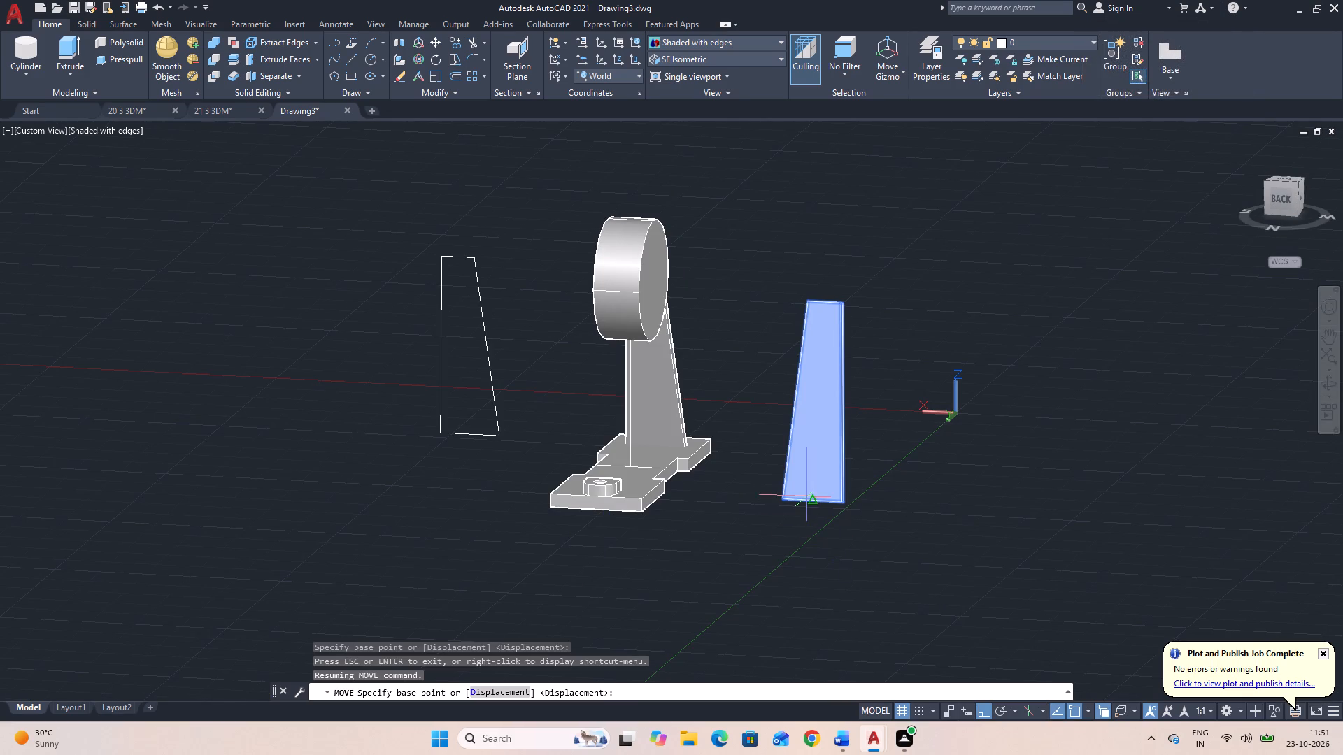
left_click(813, 500)
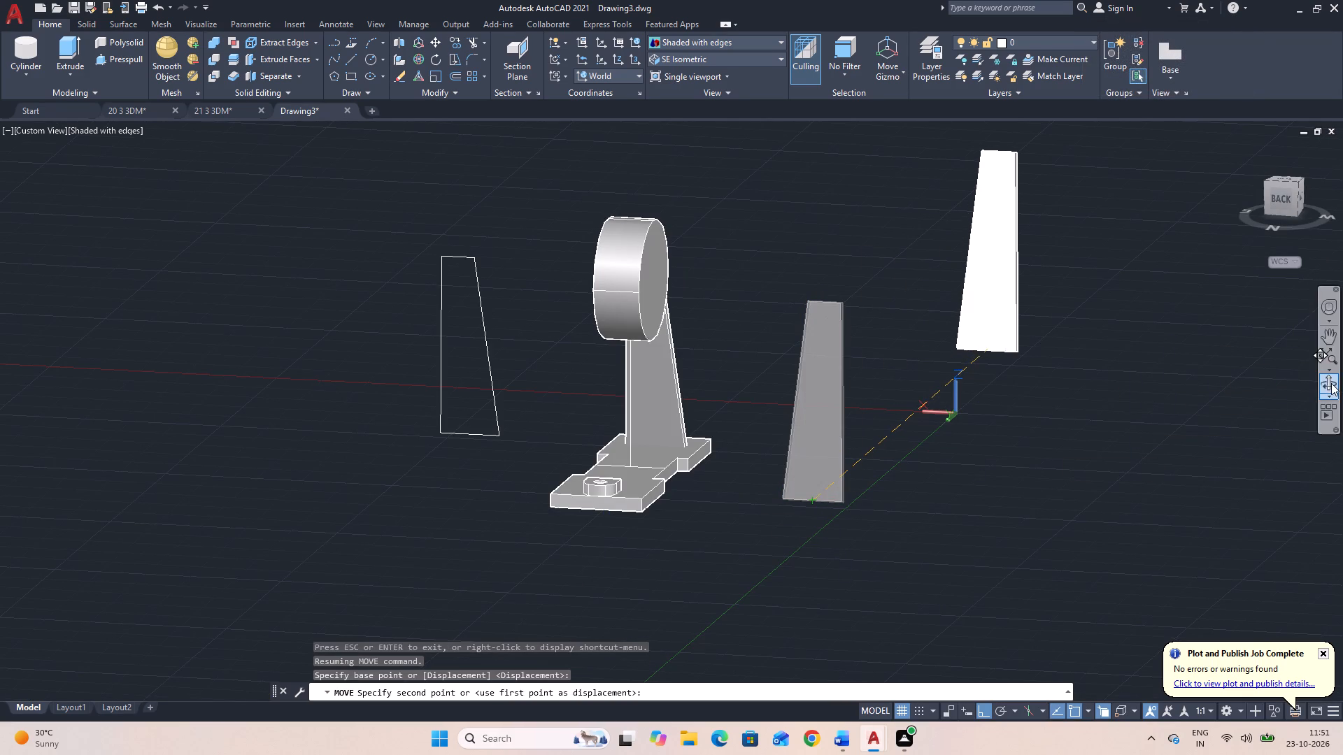
left_click(1332, 383)
left_click_drag(1198, 466, 899, 549)
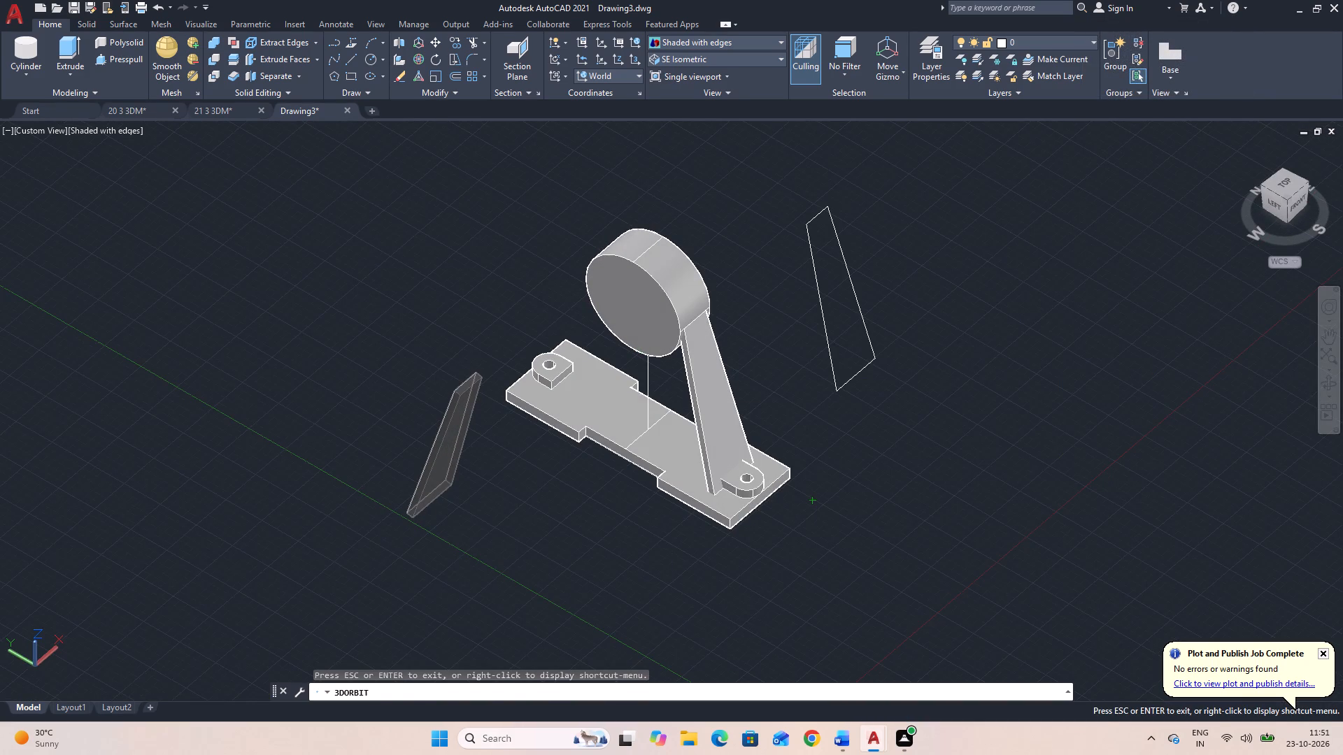
key("Escape")
scroll(570, 390, "up", 4)
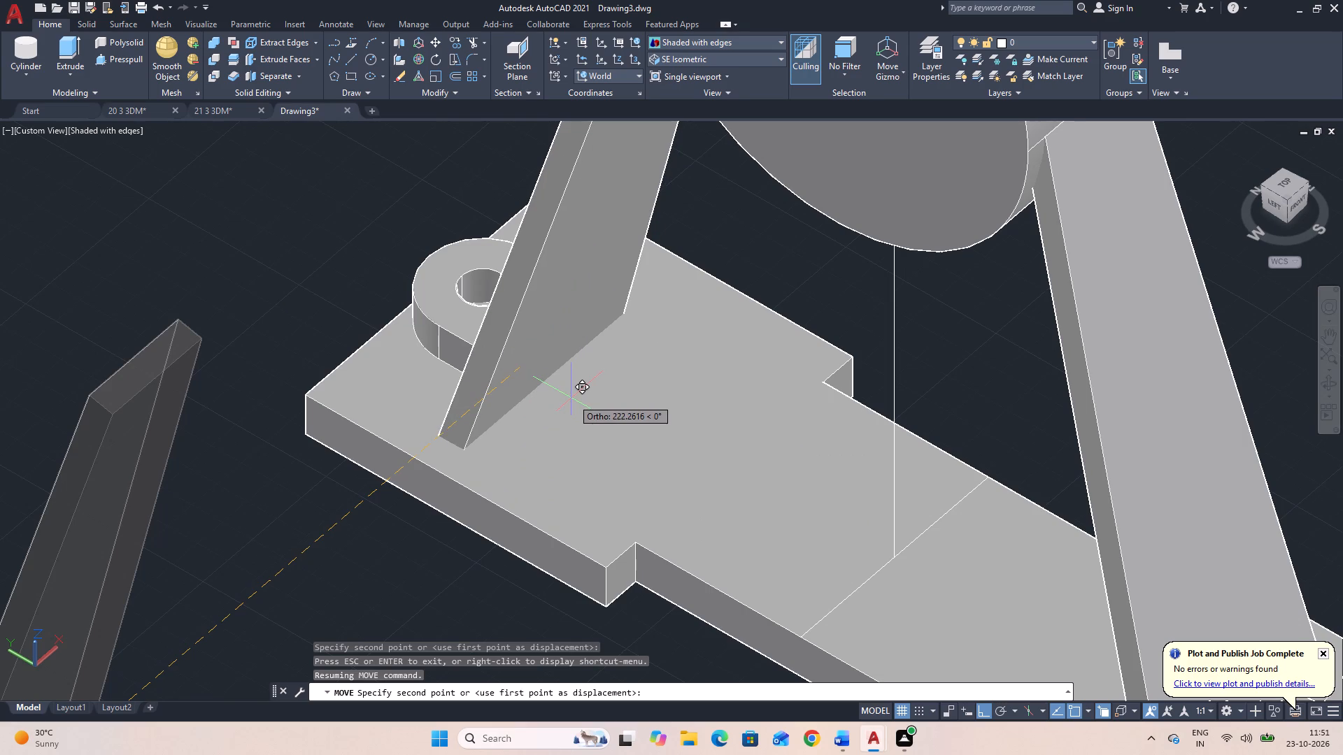
left_click(538, 351)
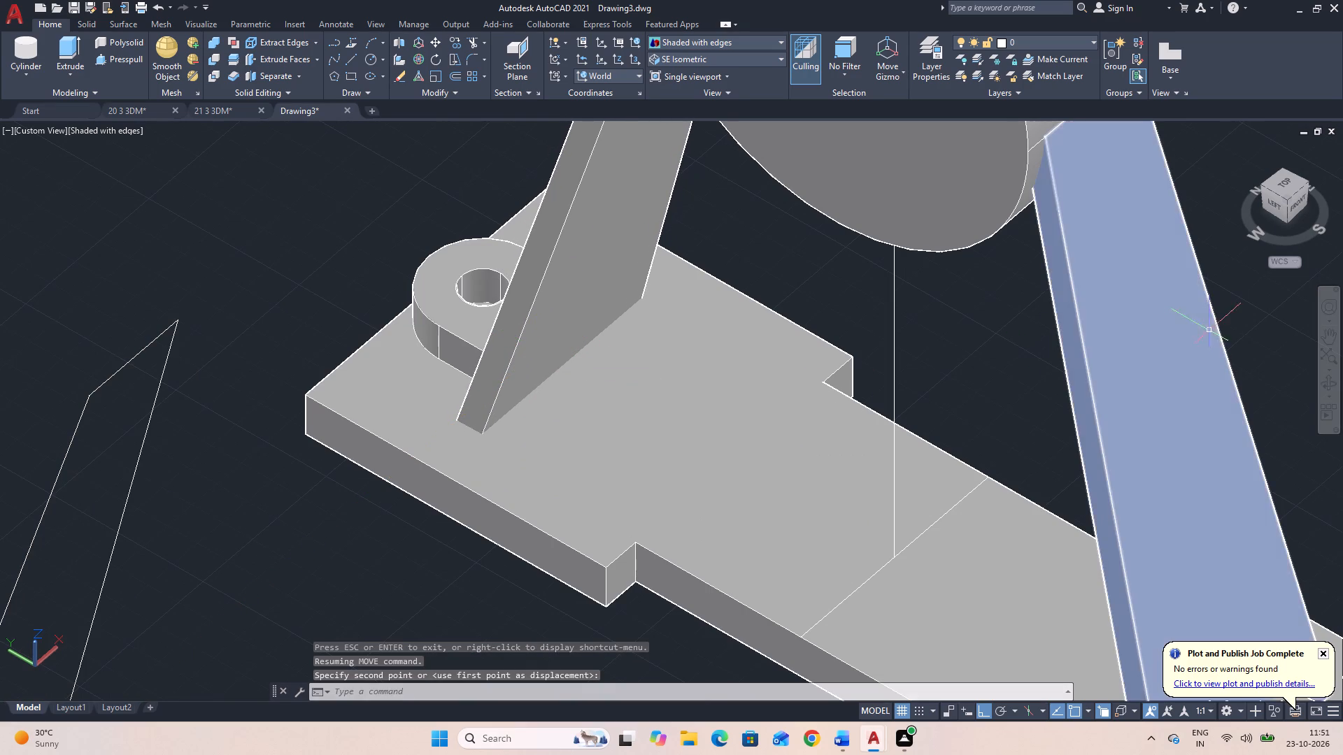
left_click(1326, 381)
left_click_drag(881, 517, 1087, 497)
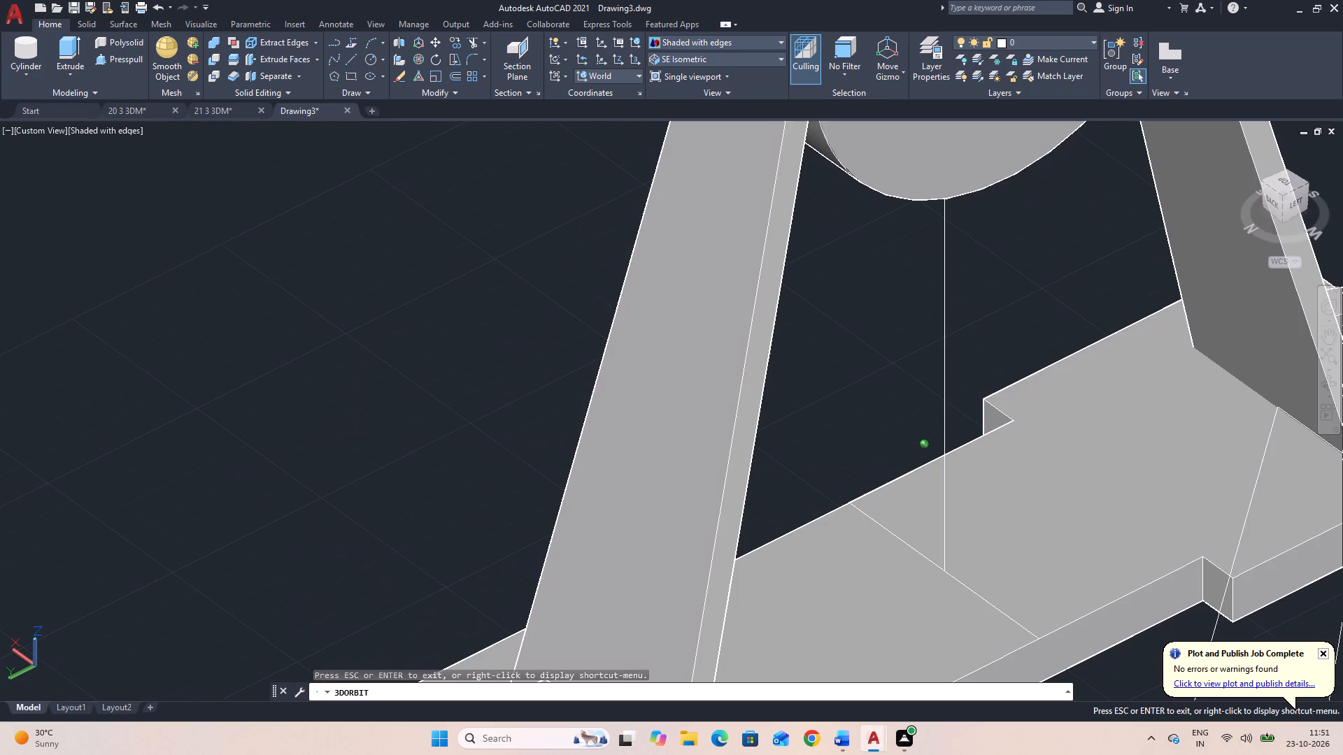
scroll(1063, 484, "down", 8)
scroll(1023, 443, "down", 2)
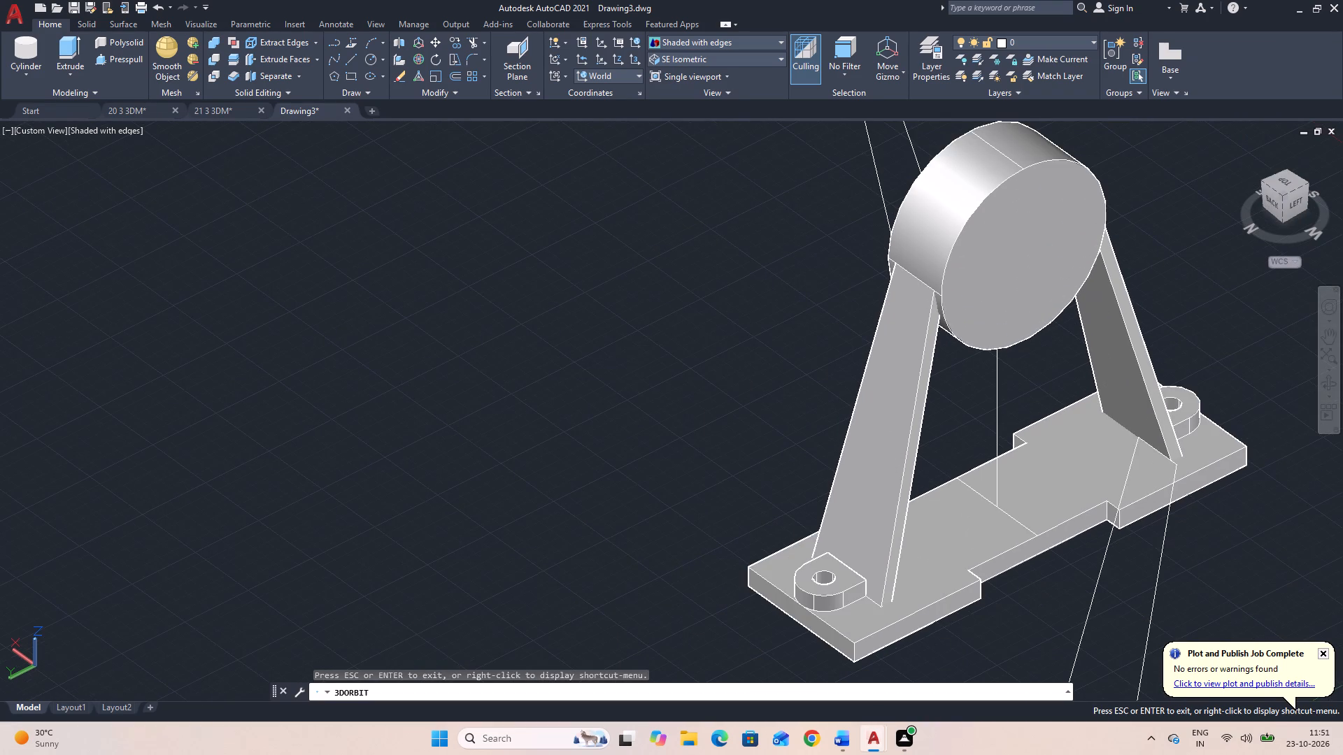
Delete the leftover support outlines above and below the part and the vertical construction line between the base plate and cylinder.
key("Escape")
left_click(1197, 603)
left_click(1058, 591)
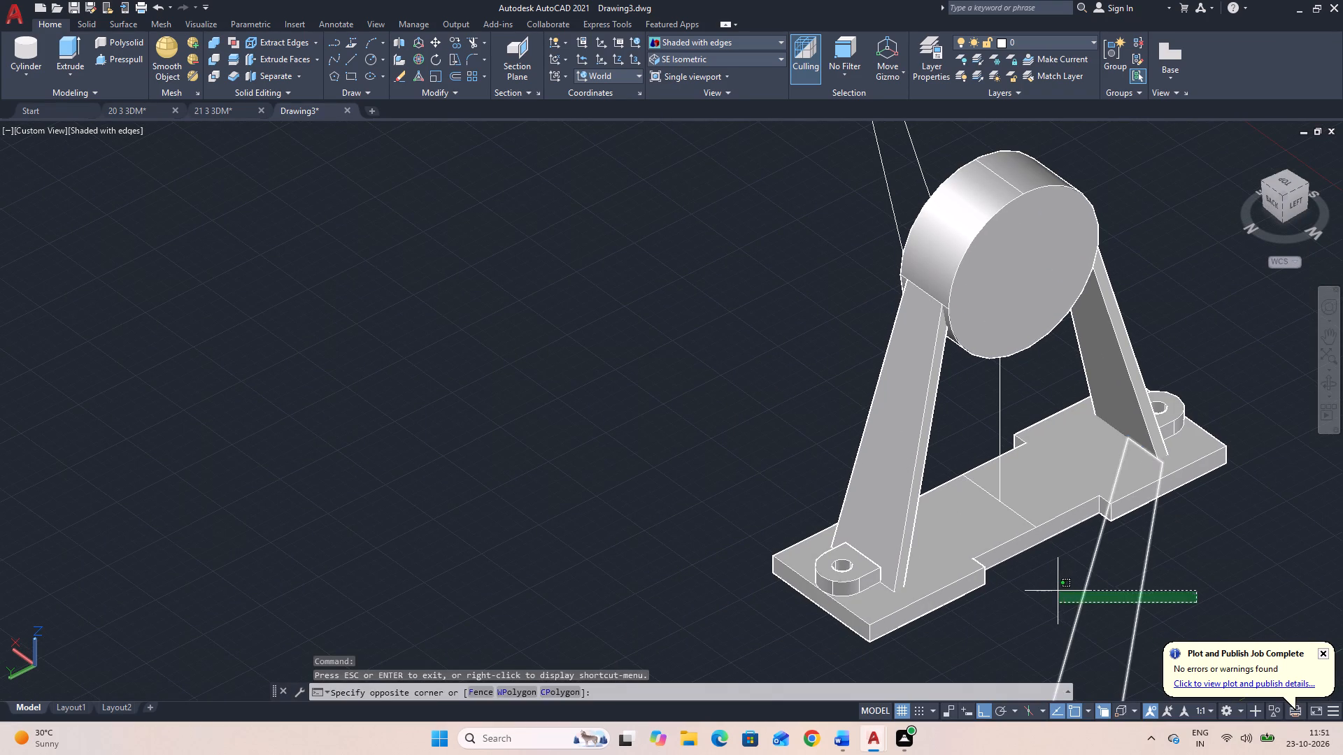
key("Delete")
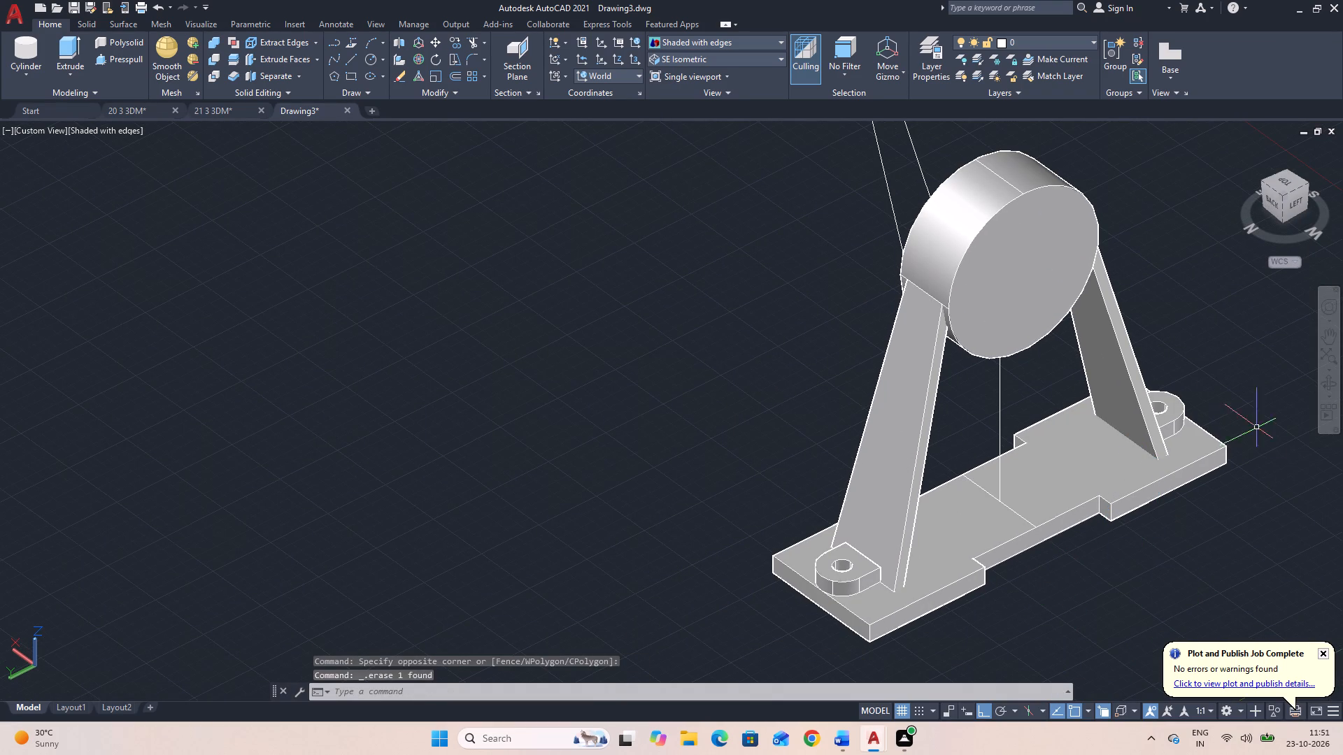
left_click(1028, 412)
left_click(987, 408)
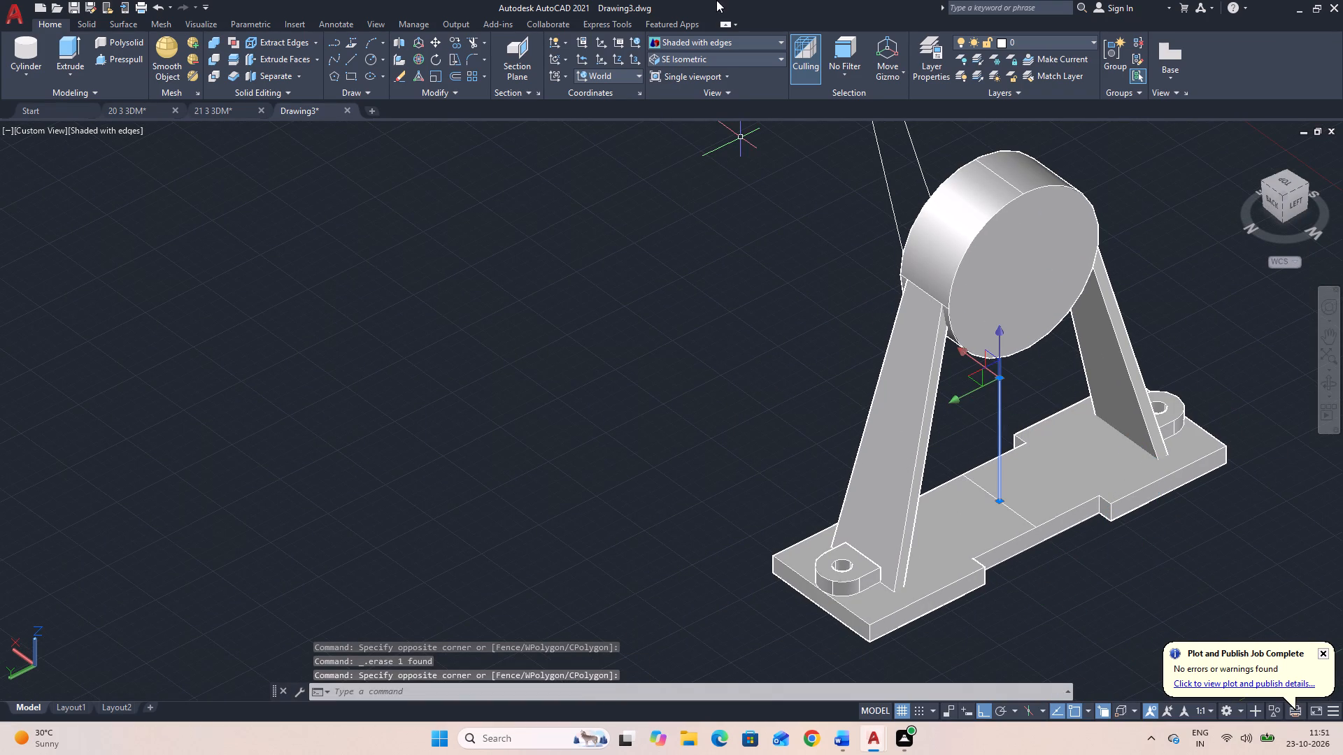
left_click(926, 145)
left_click(817, 160)
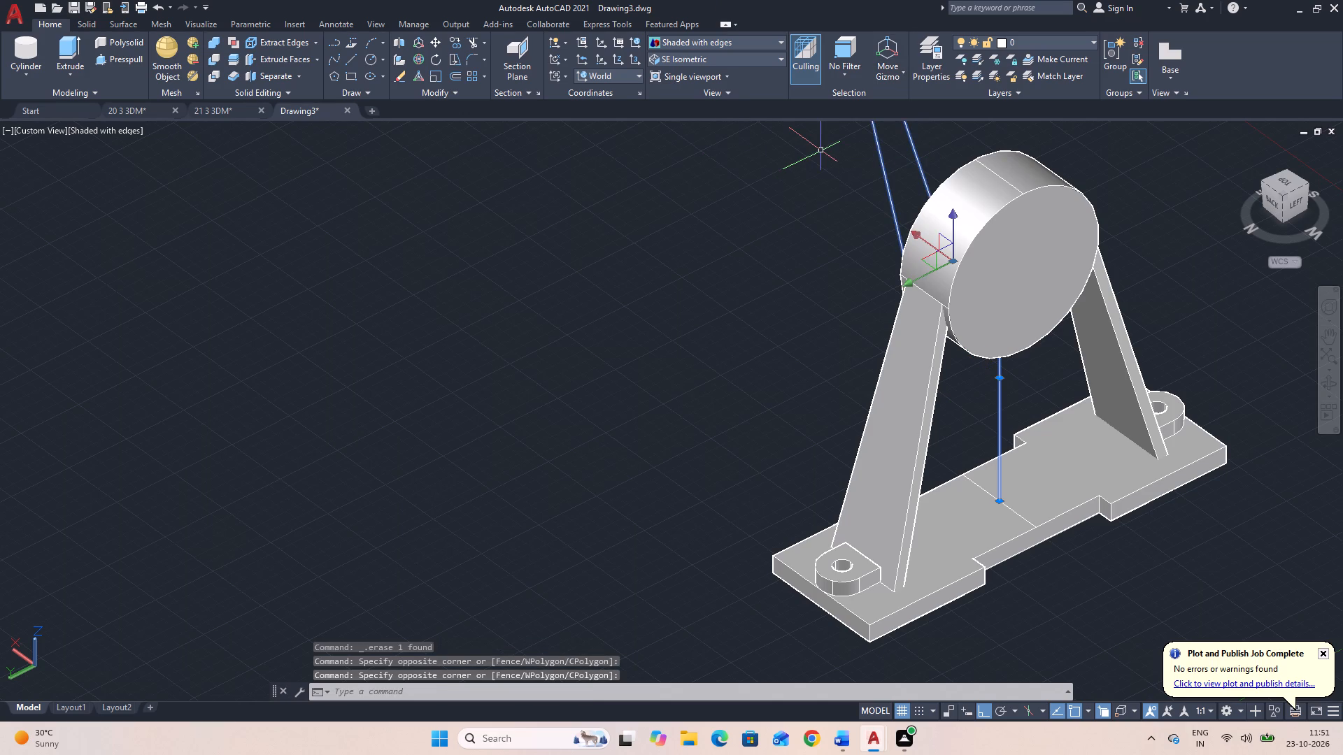
key("Delete")
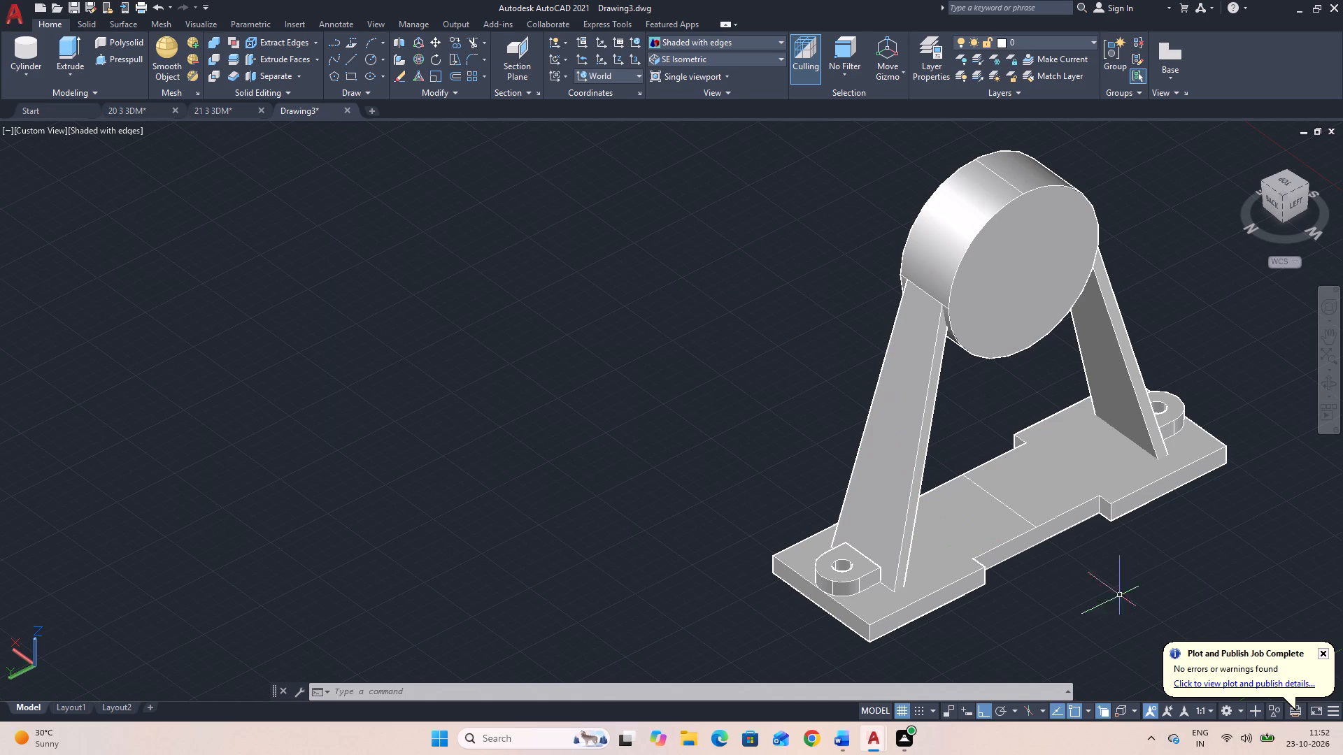
Presspull the flat face of the end boss so that it extends into the adjacent sloping support.
left_click(1328, 383)
left_click_drag(1179, 547, 1135, 552)
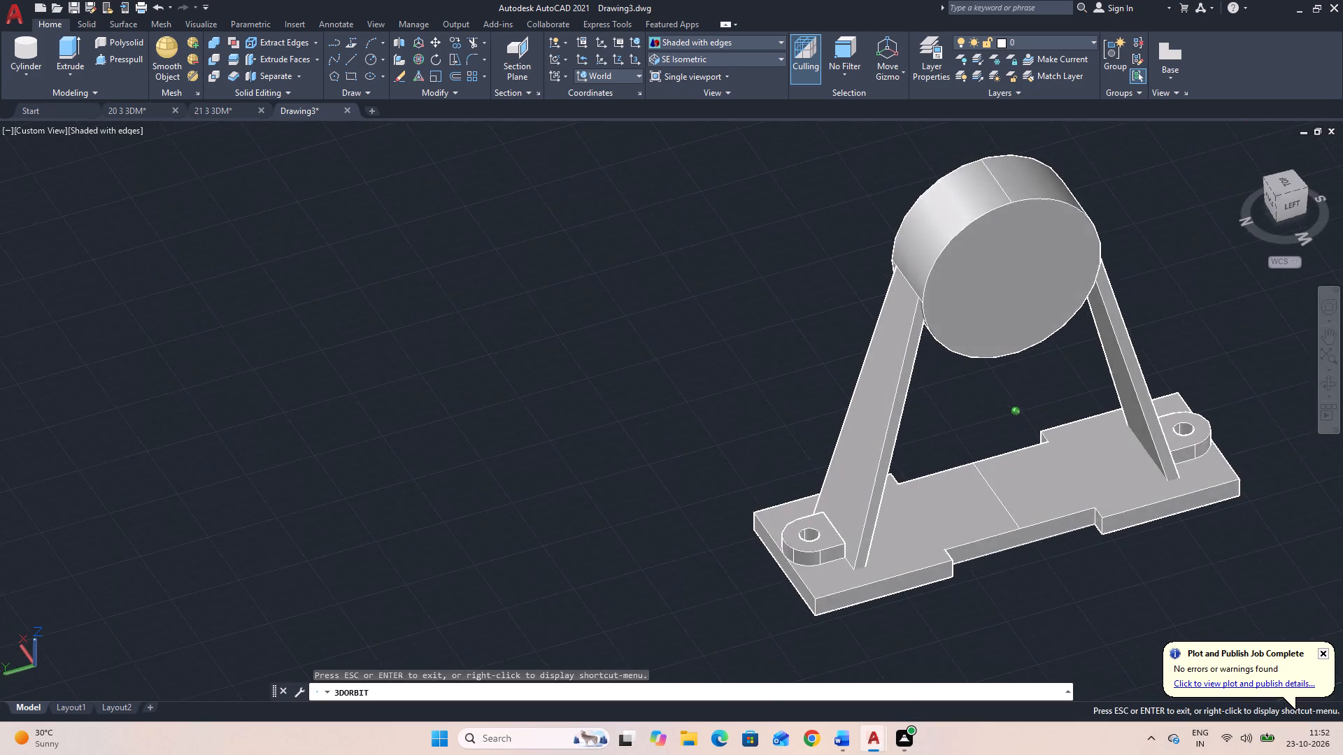
left_click_drag(1072, 552, 1054, 552)
left_click_drag(1021, 650, 958, 642)
scroll(837, 520, "up", 7)
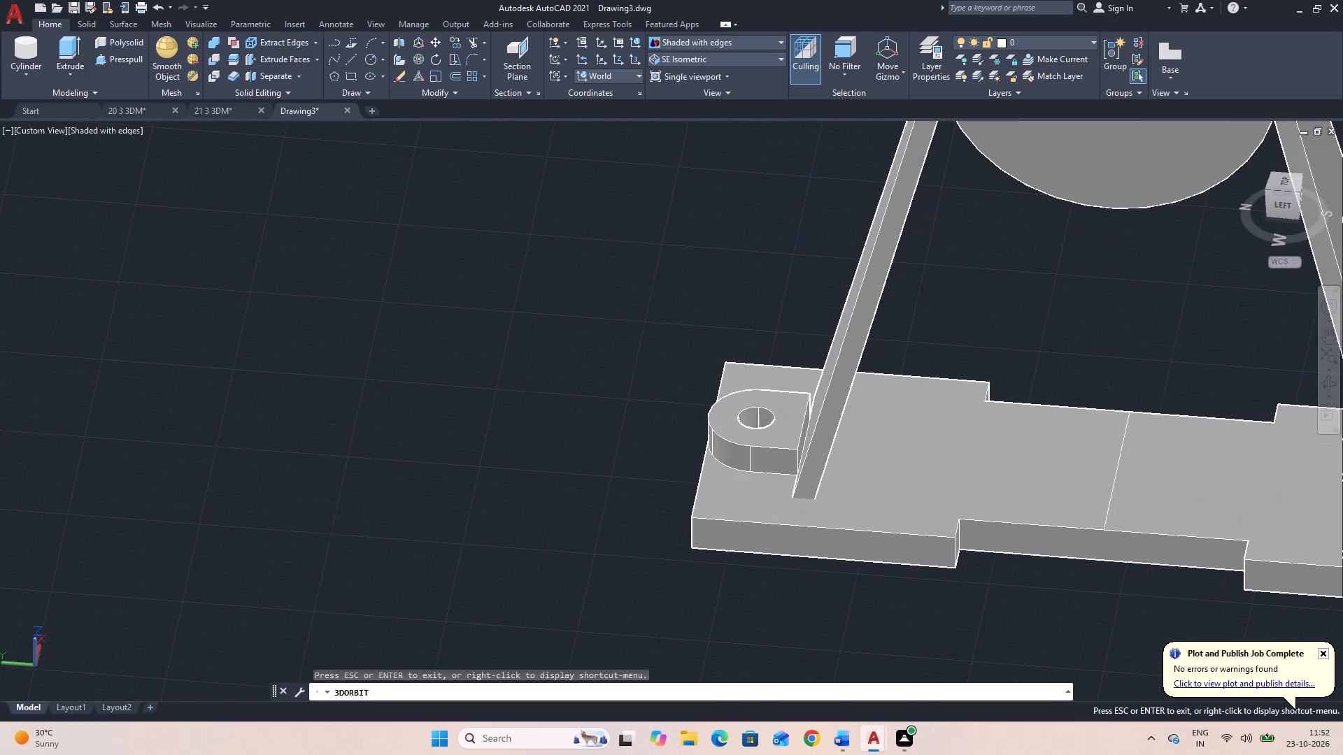
scroll(831, 520, "up", 4)
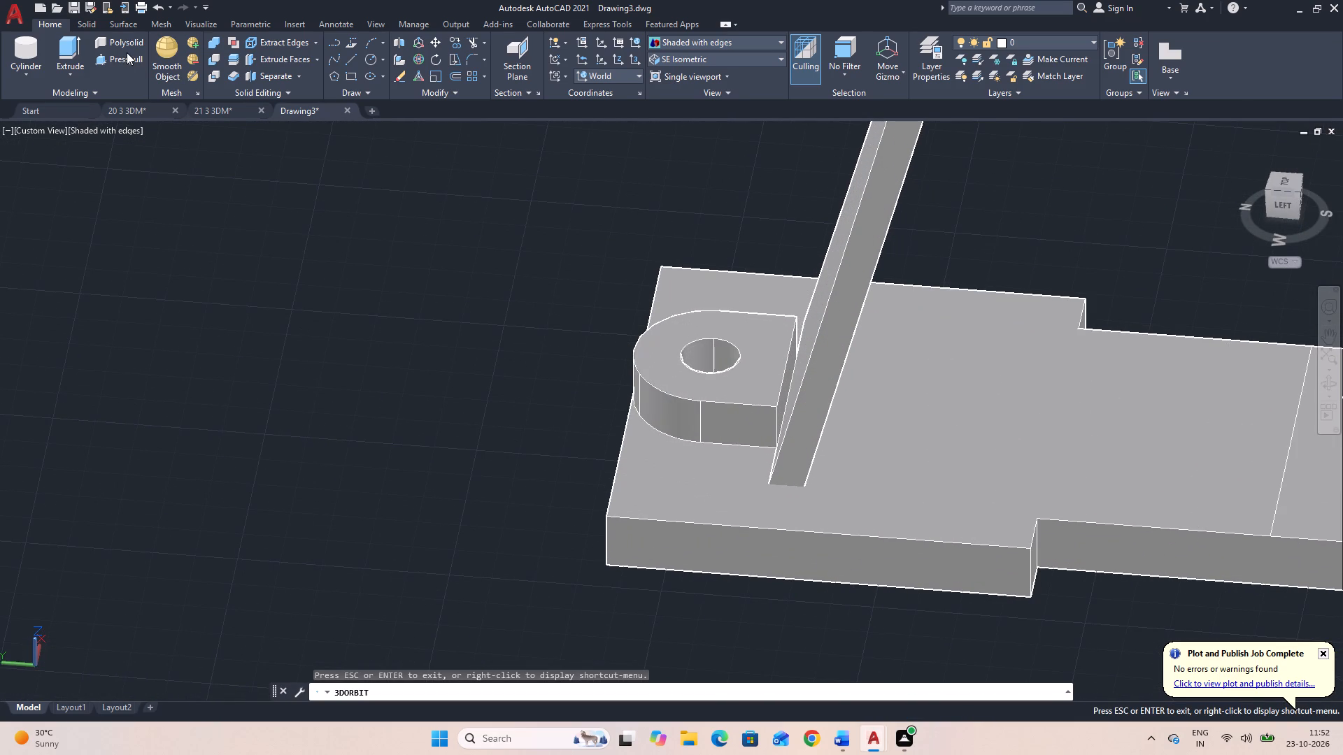
left_click(127, 52)
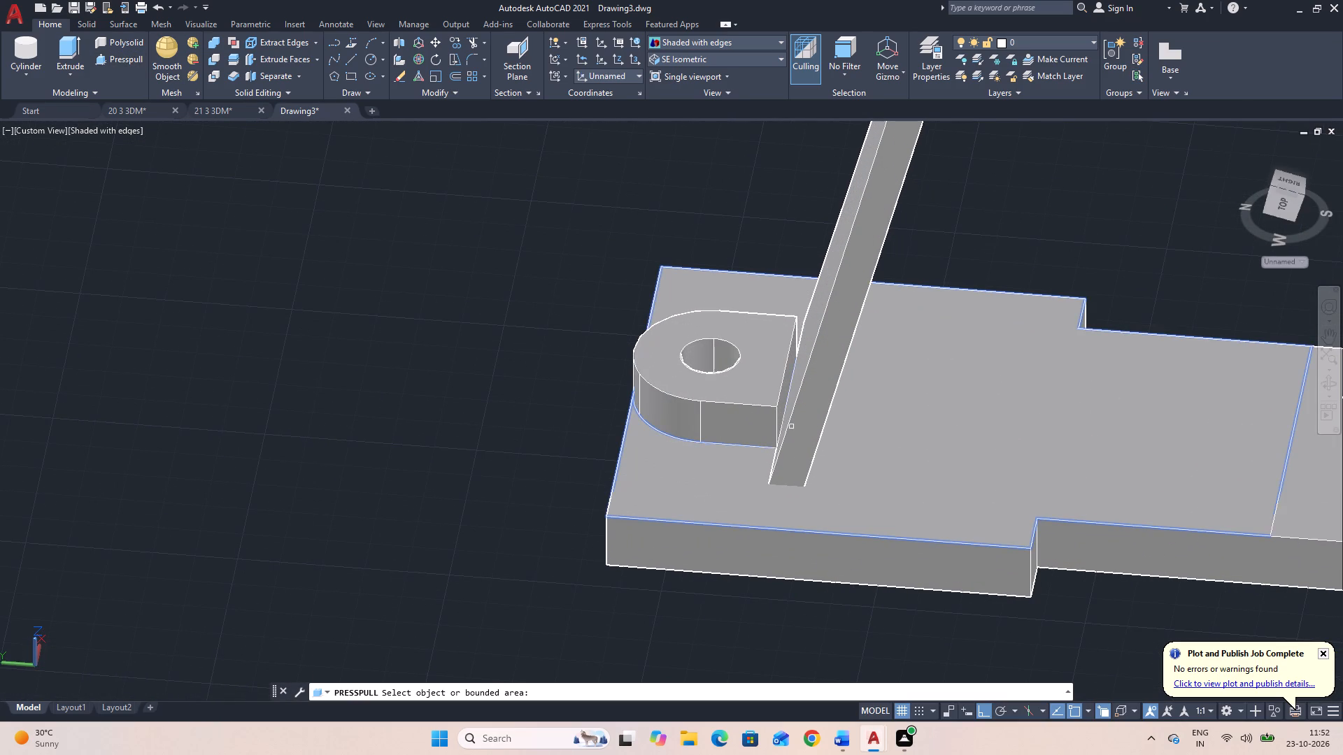
left_click(781, 410)
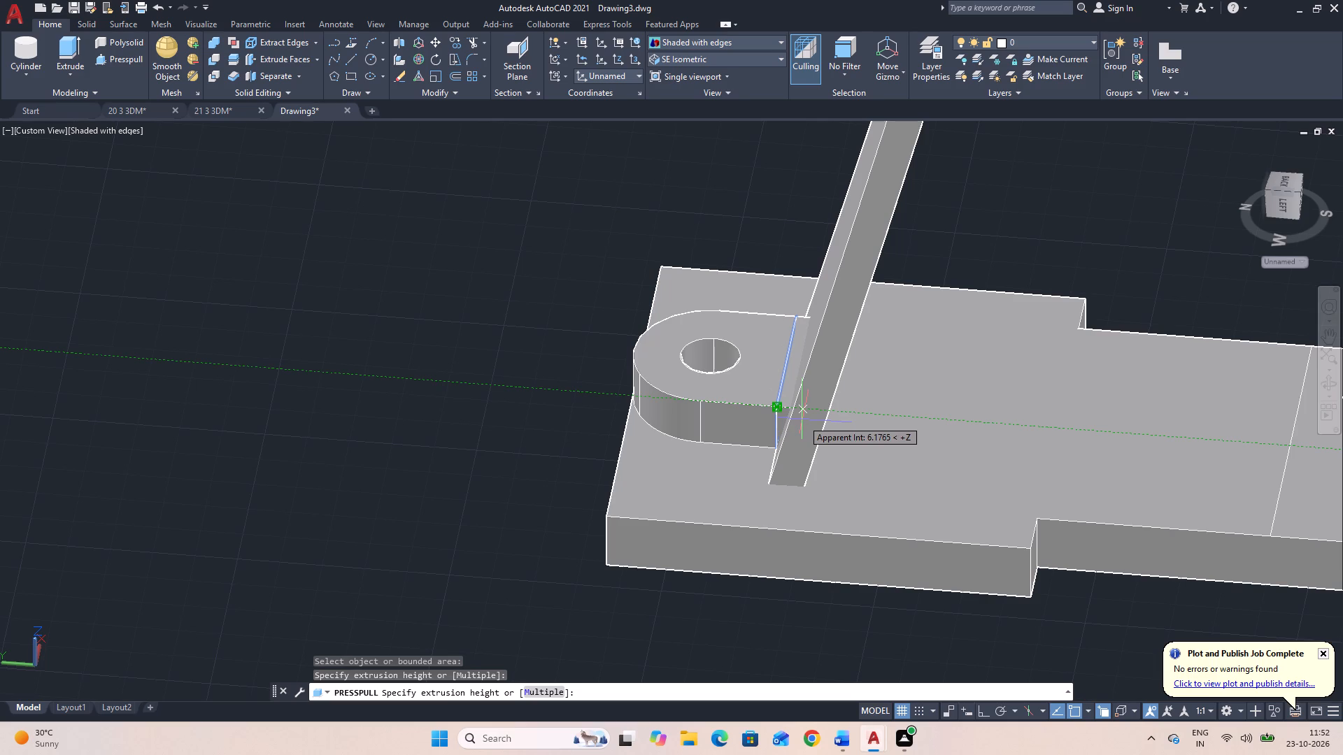
left_click(811, 422)
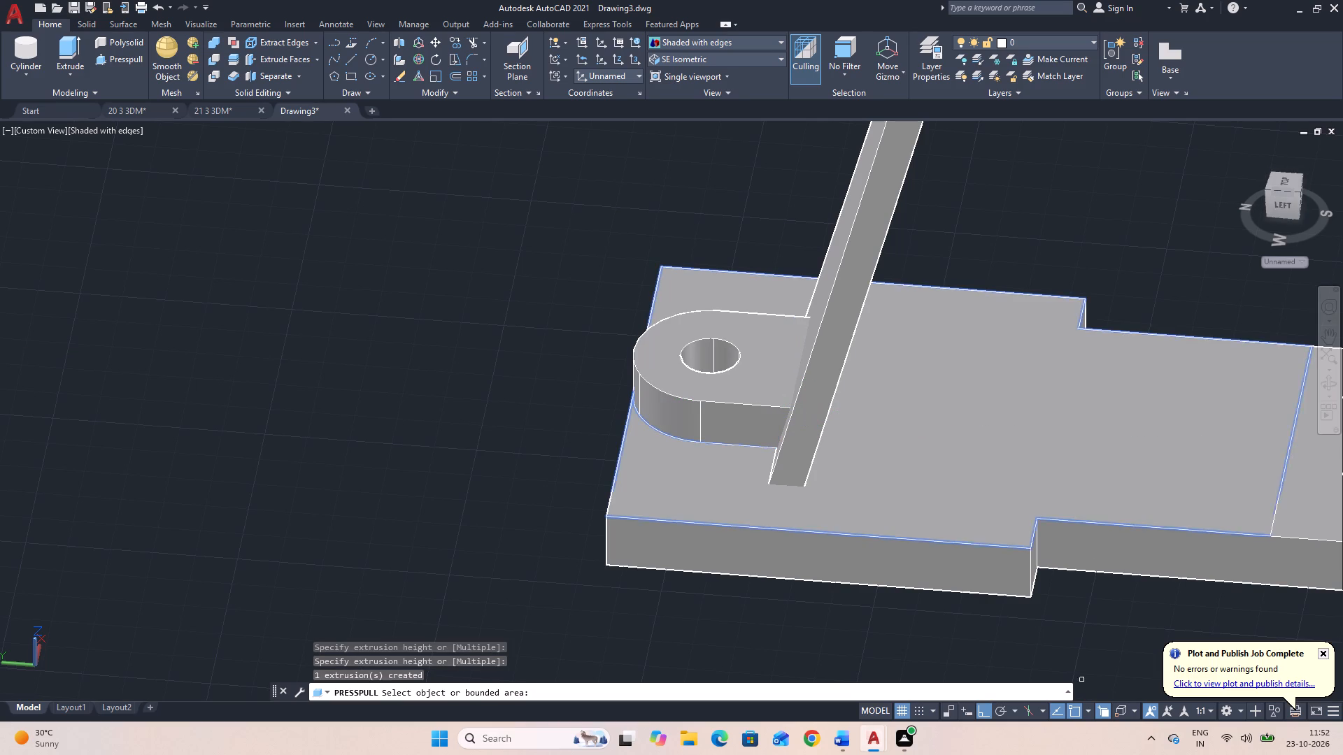
Delete the construction line crossing the middle of the base plate's top face.
left_click(1330, 383)
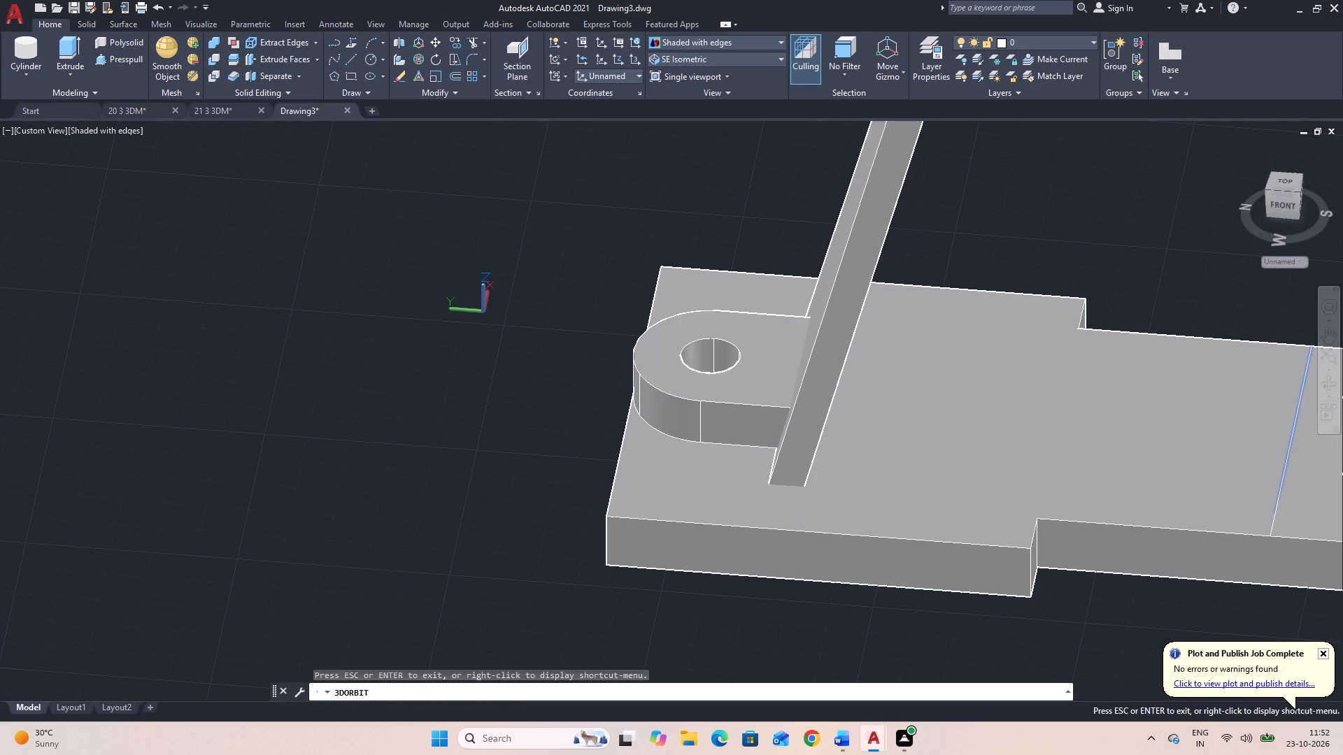
left_click_drag(1189, 550, 1108, 531)
key("Escape")
scroll(1023, 559, "down", 3)
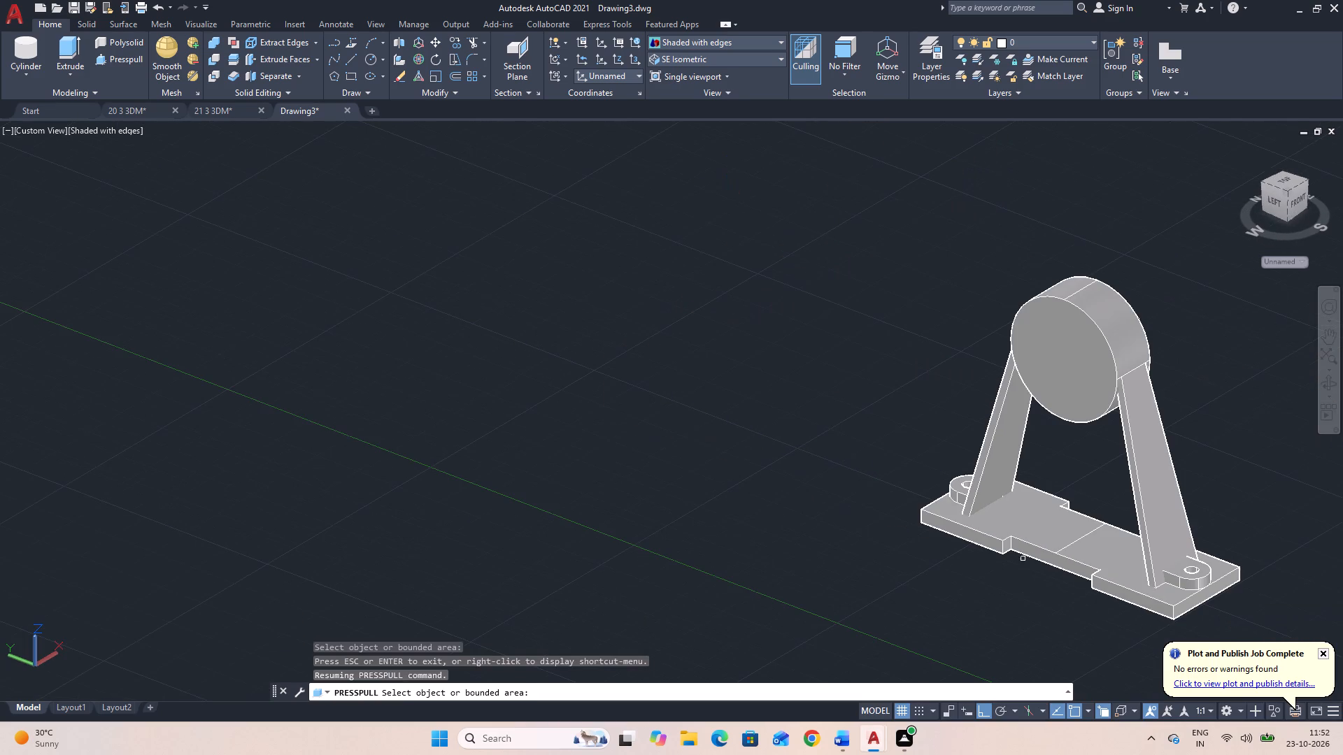
key("Escape")
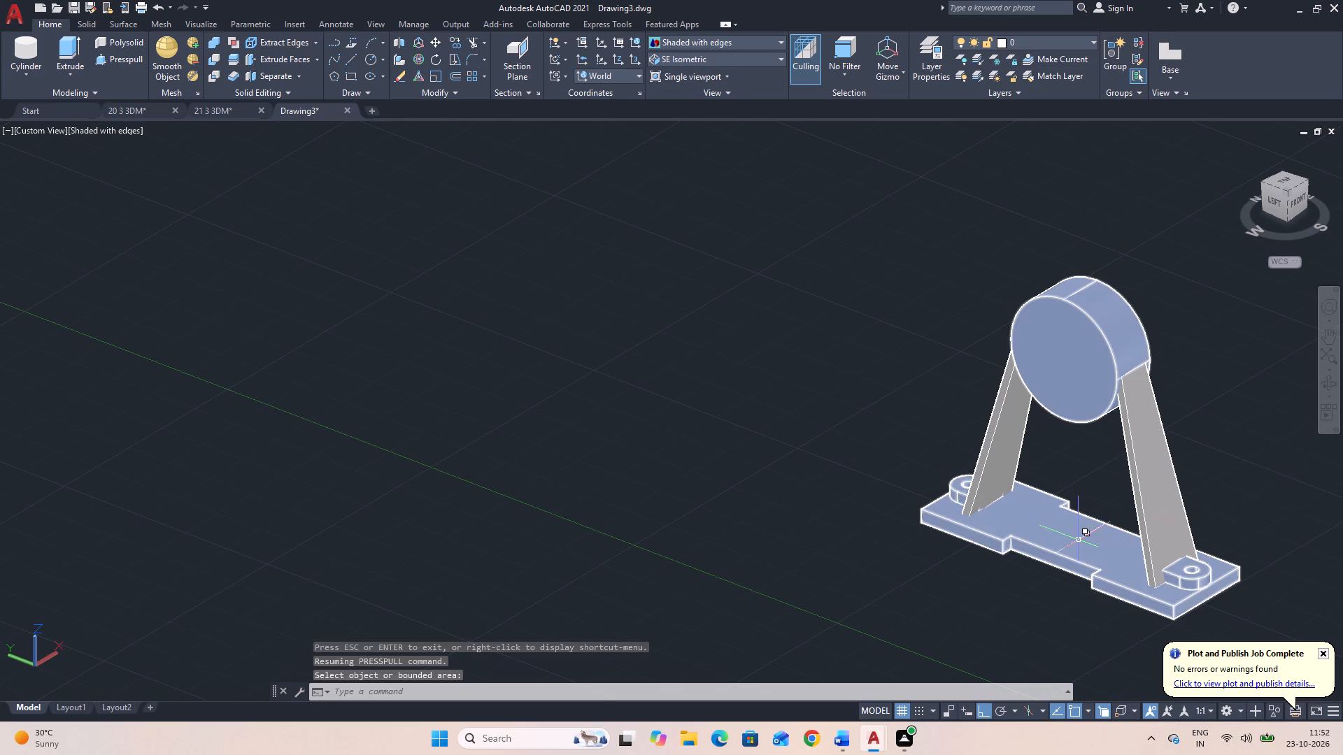
left_click(1079, 540)
key("Delete")
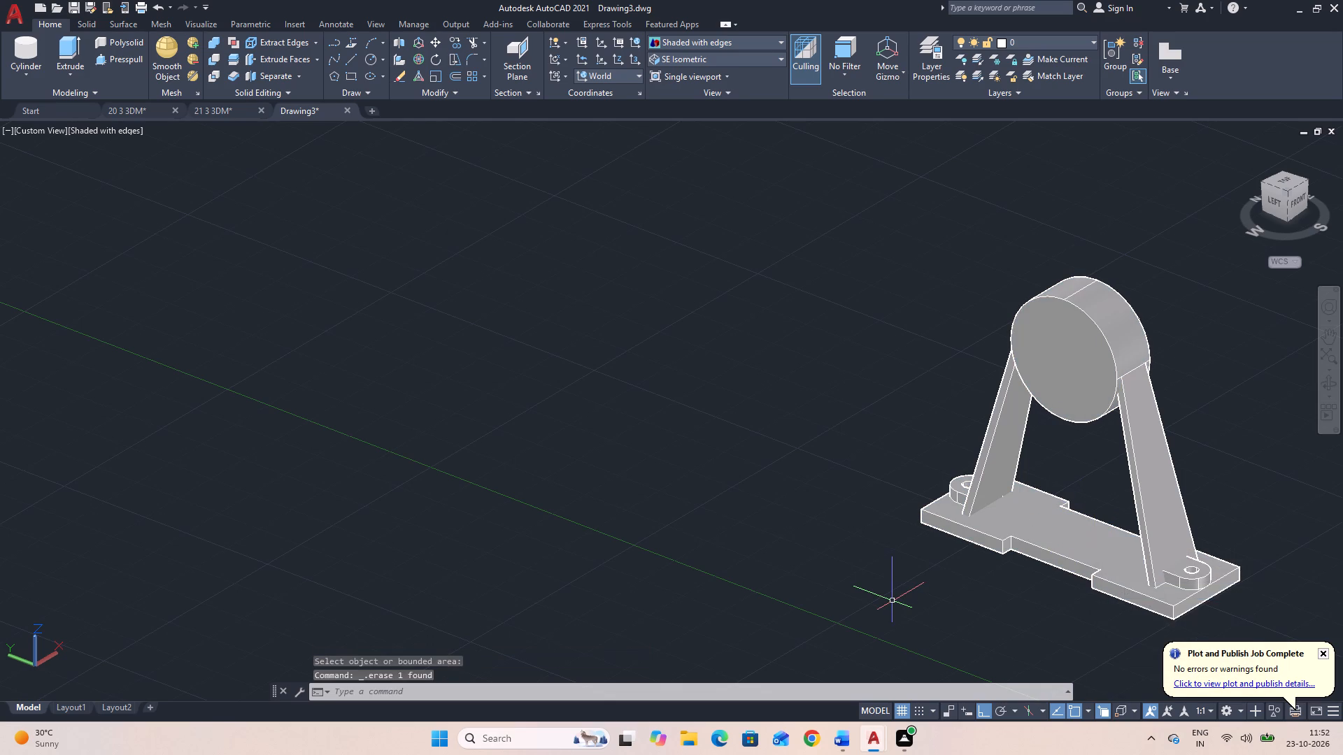
In the SE Isometric view, draw a 75-diameter cylinder from the large cylinder's front face centre, running 50 back along its axis.
middle_click_drag(892, 596, 788, 579)
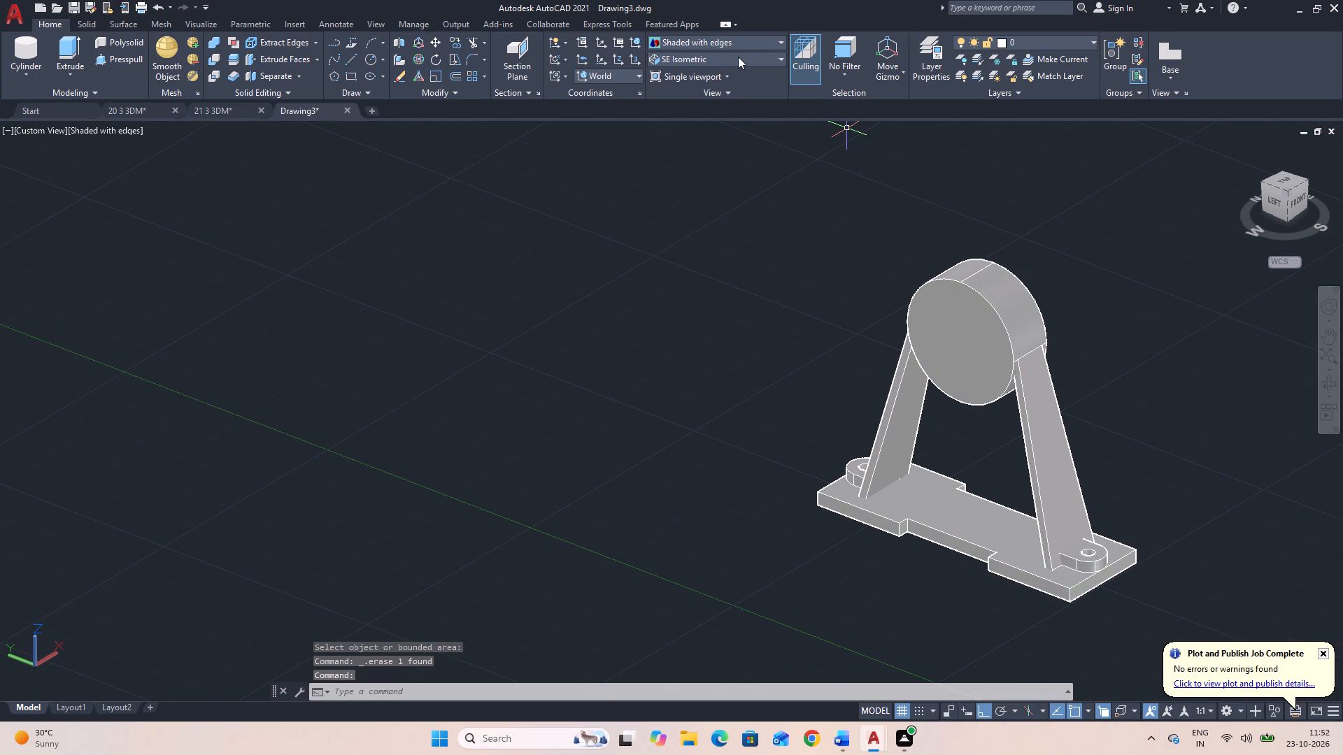
left_click(738, 57)
left_click(748, 168)
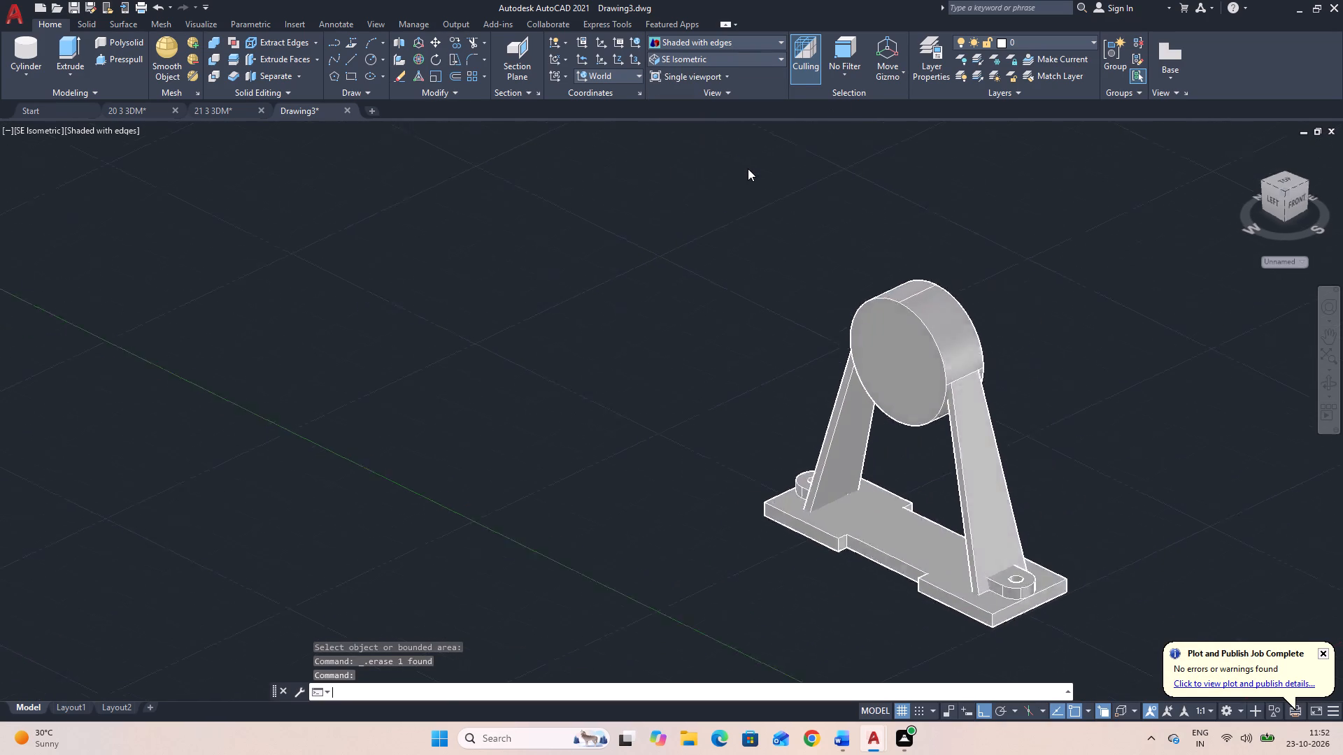
left_click(29, 48)
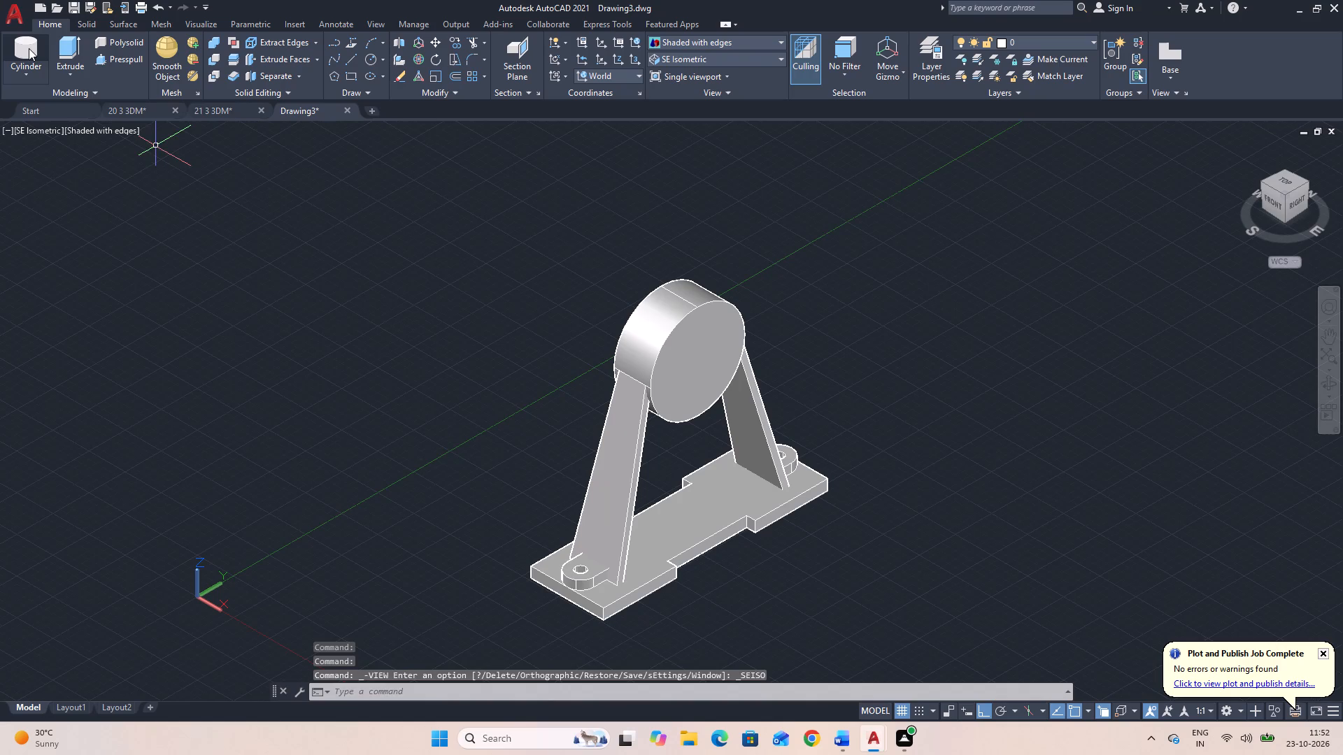
left_click(699, 361)
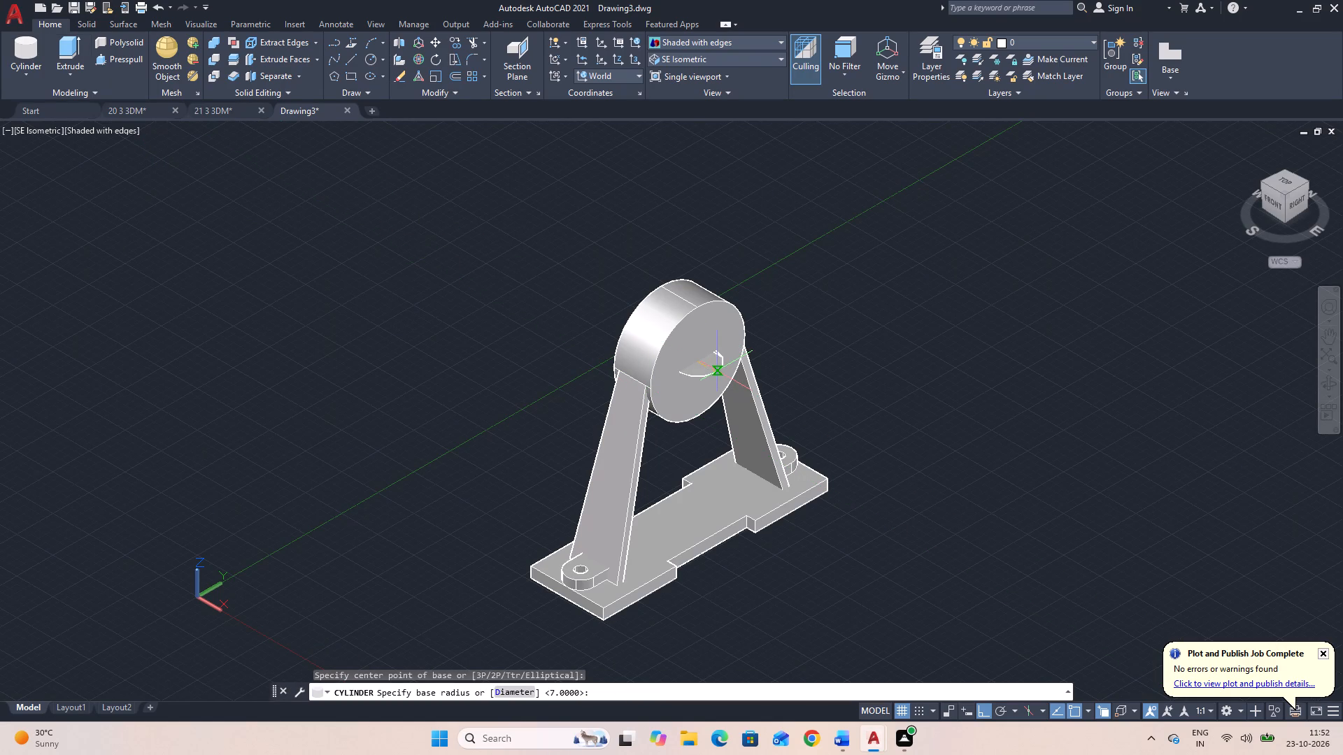
key("d")
key("space")
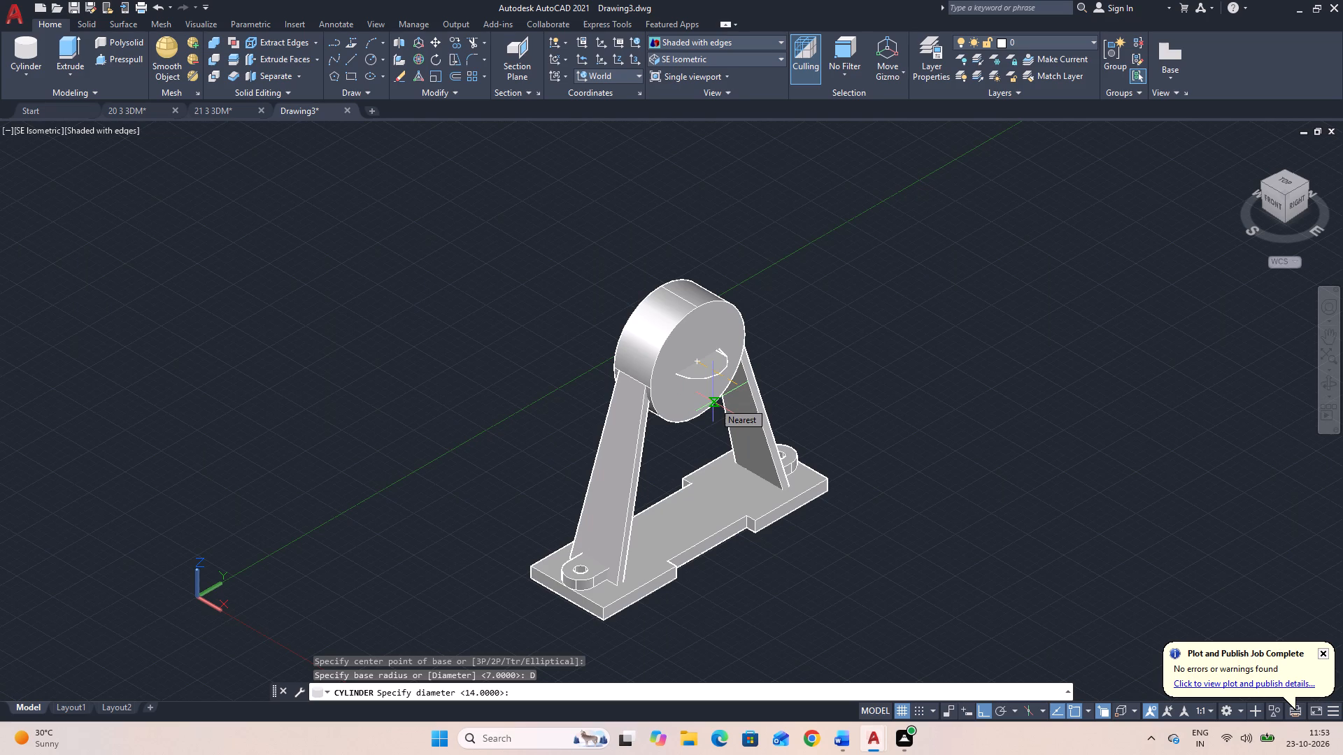
type("75")
key("Return")
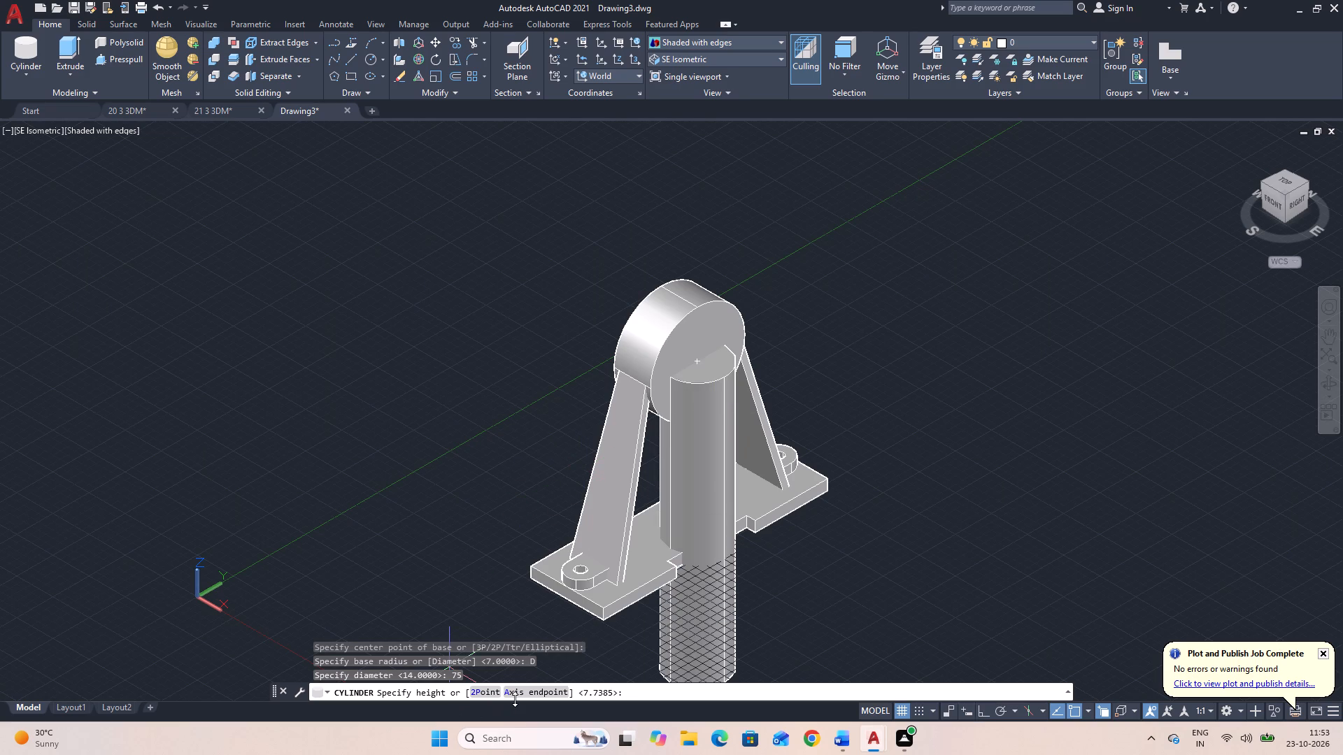
type("A")
key("space")
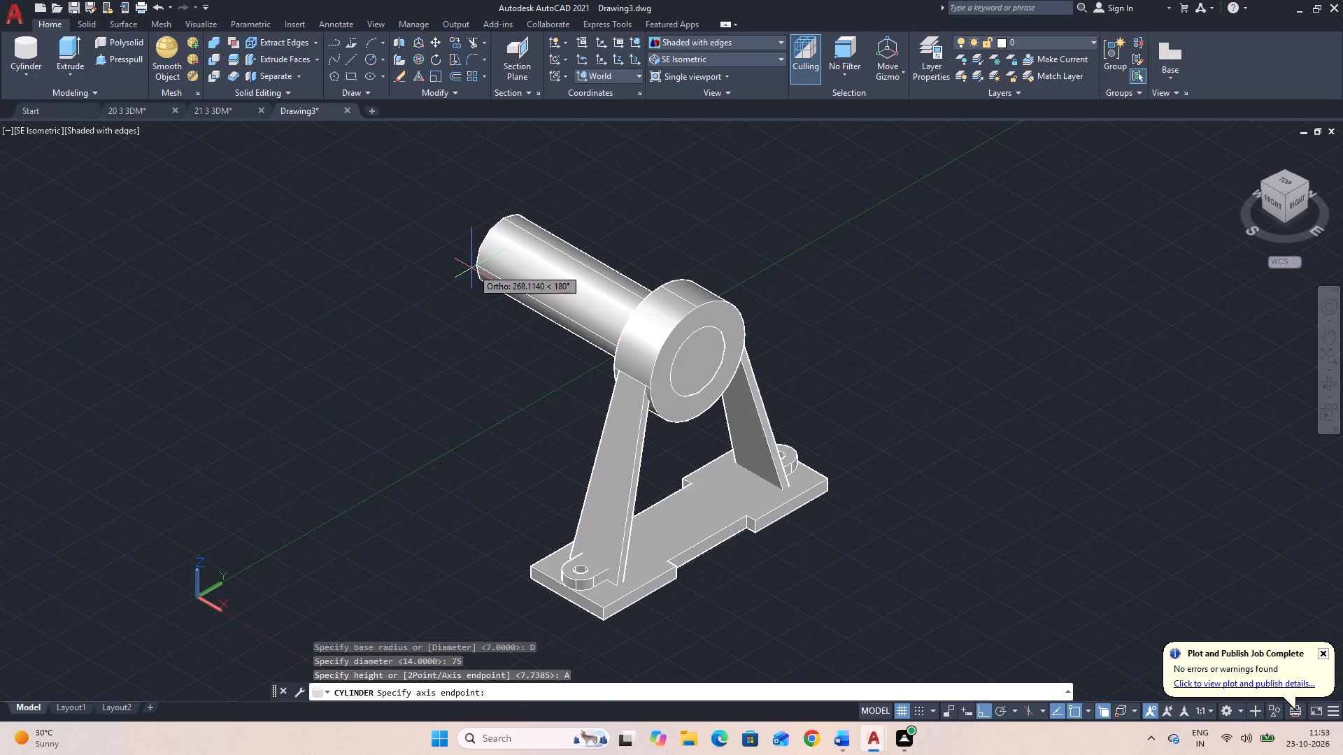
type("50")
key("Return")
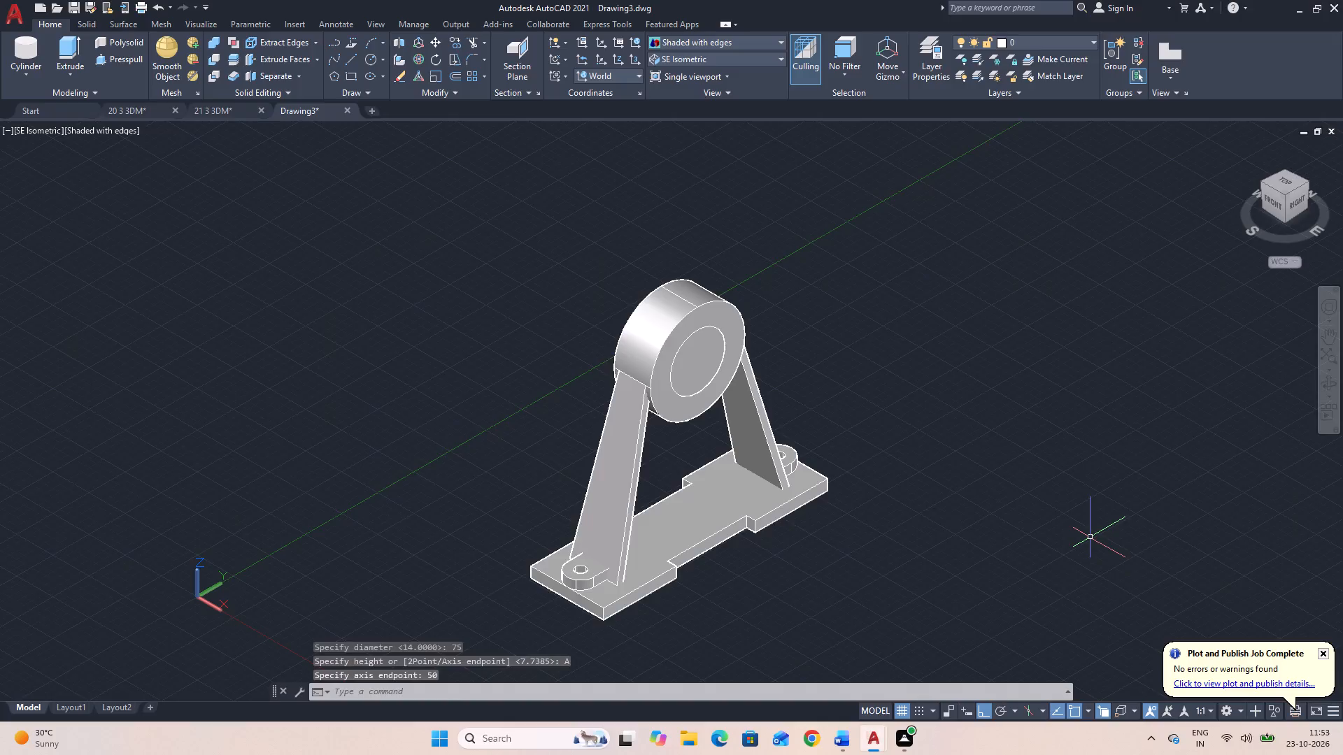
Subtract the 75-diameter cylinder from the main body and both sloping supports to cut the through bore.
type("SU")
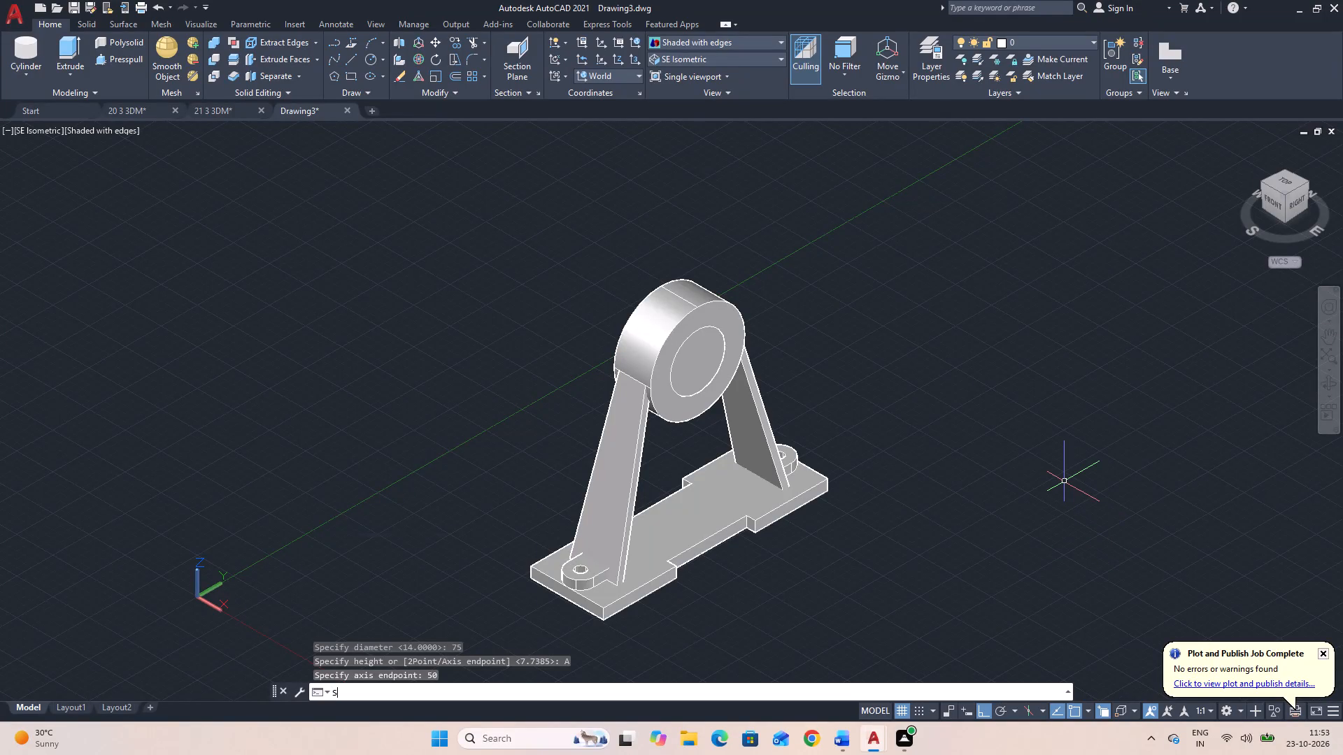
key("space")
left_click(687, 521)
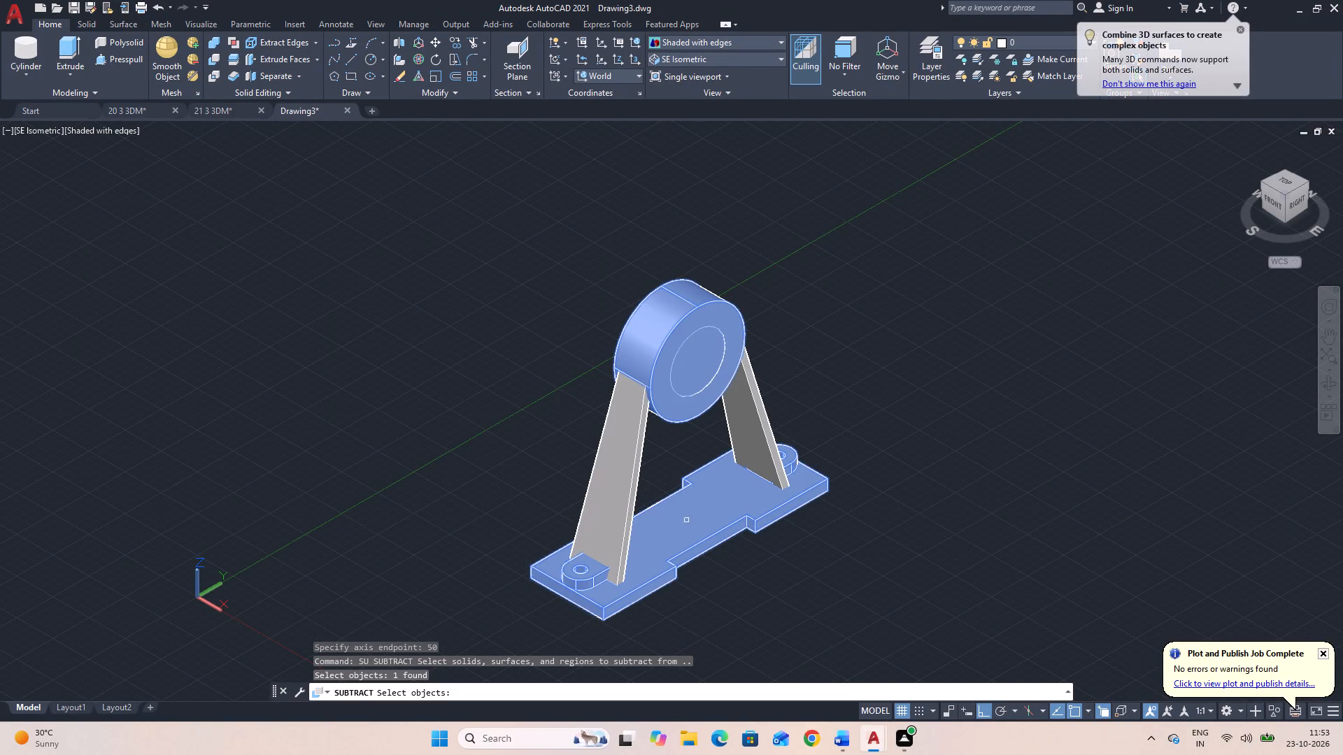
left_click(626, 496)
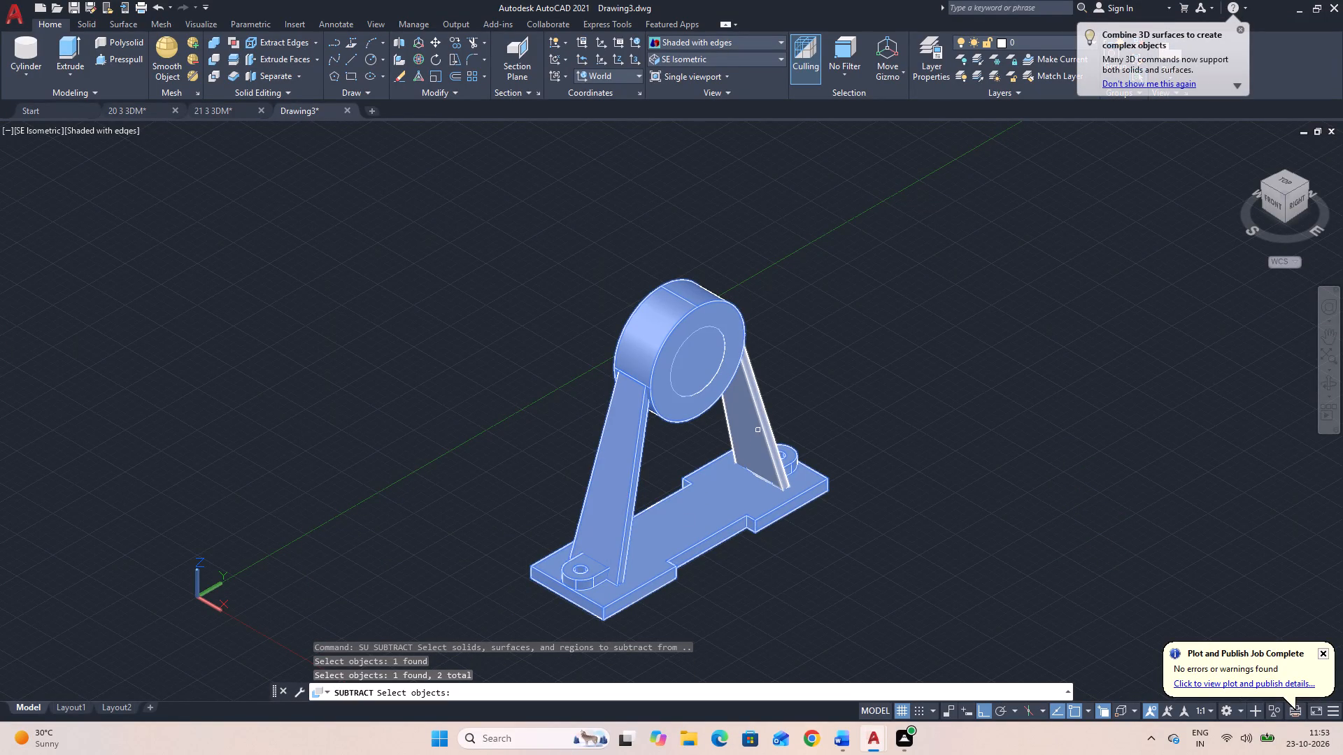
left_click(758, 431)
key("space")
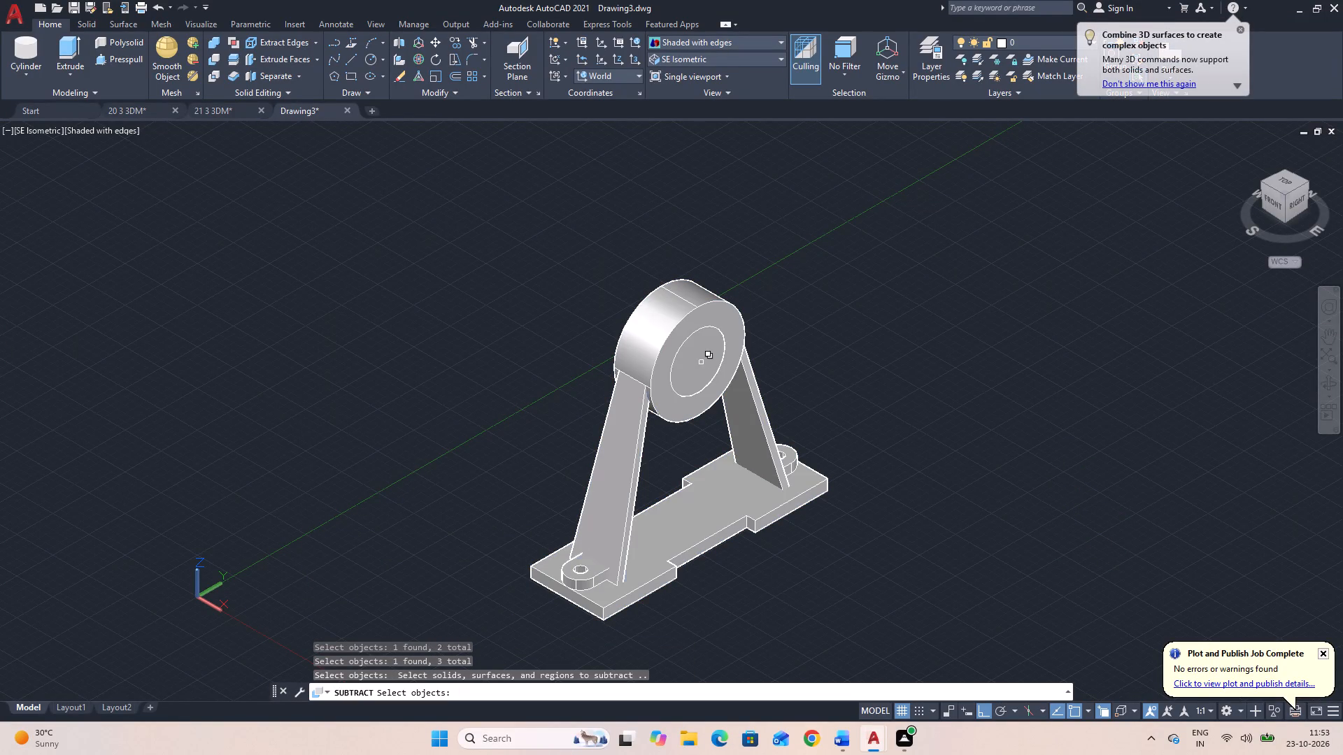
left_click(701, 361)
left_click(758, 425)
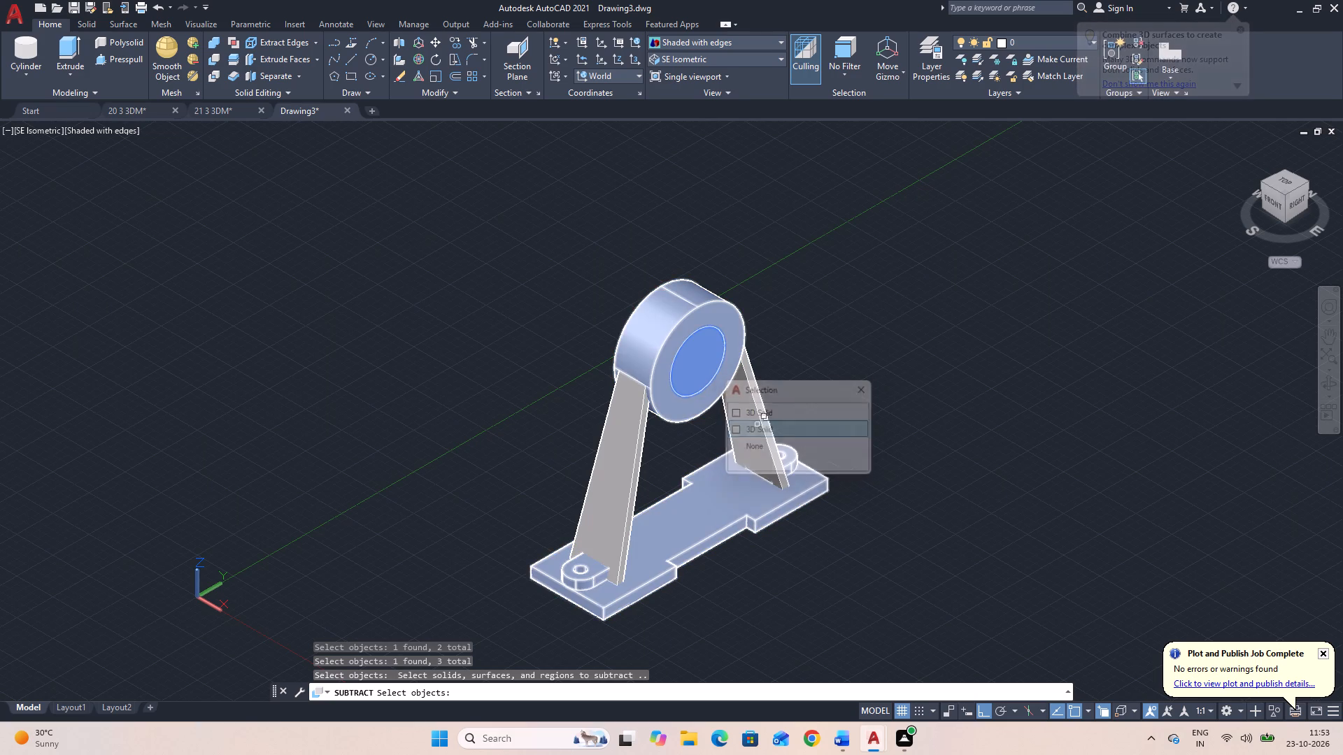
key("space")
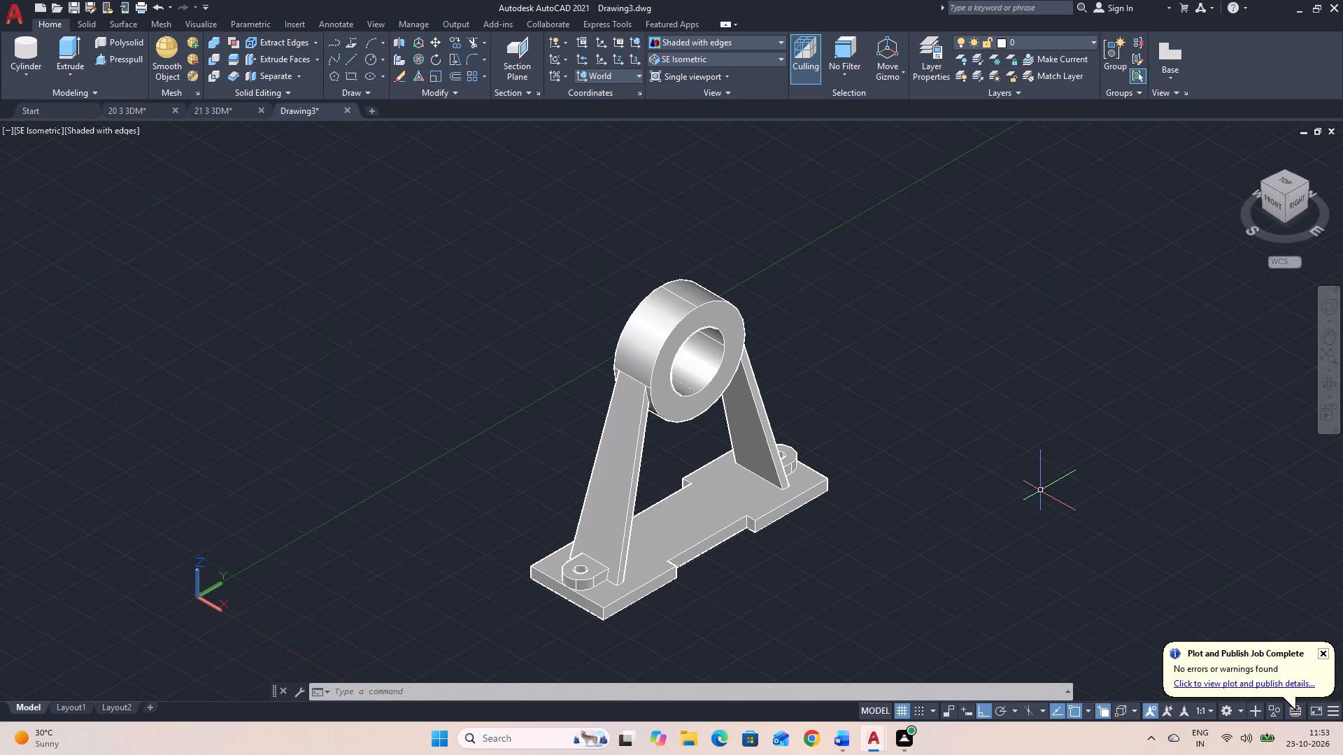
Dismiss the plot and publish notification.
left_click(1315, 582)
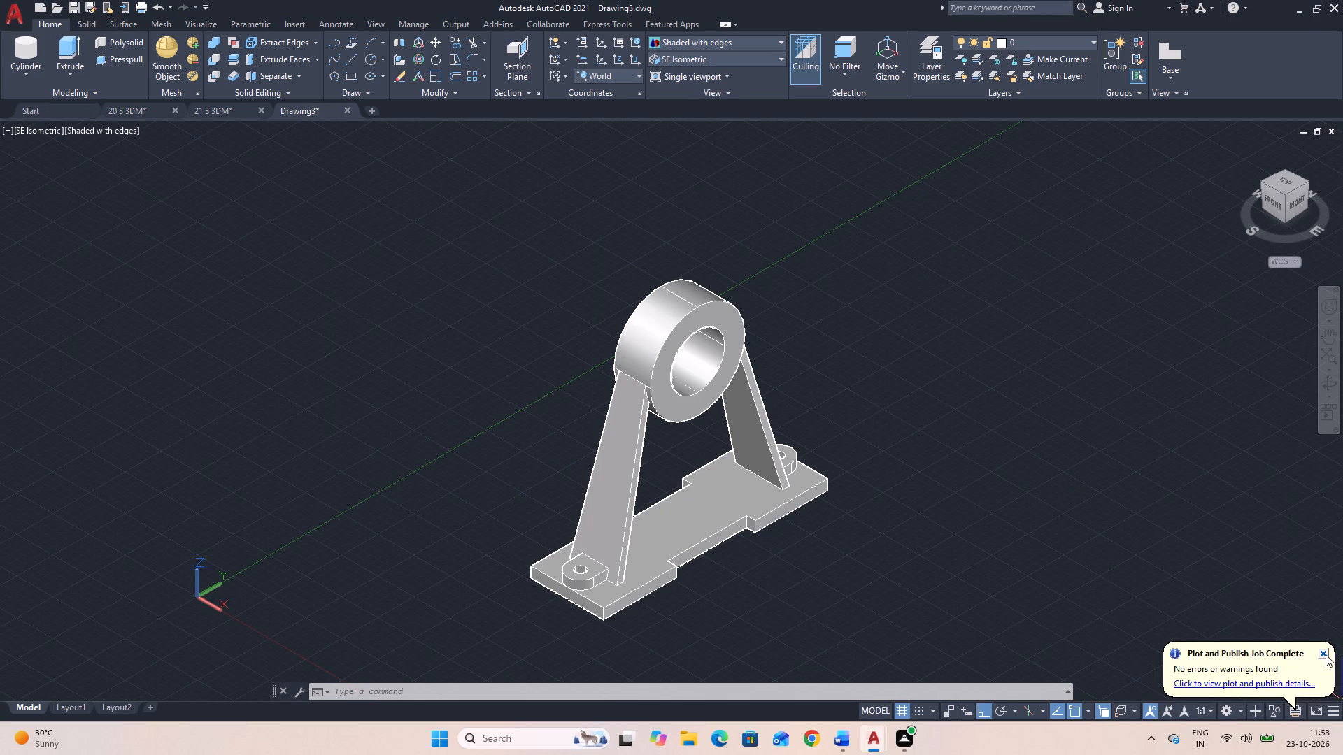
left_click(1319, 653)
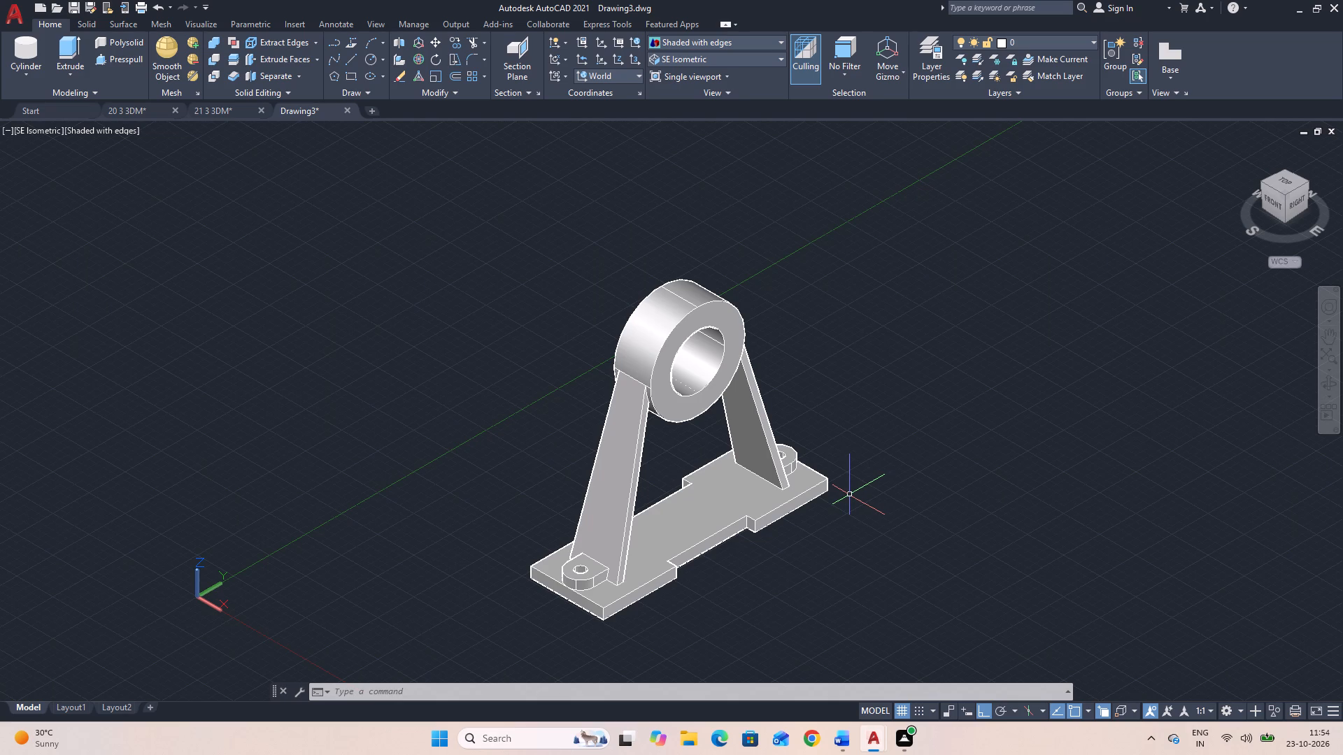
Draw a 105-diameter cylinder from the bore's front face centre, running 50 back along its axis.
left_click(22, 46)
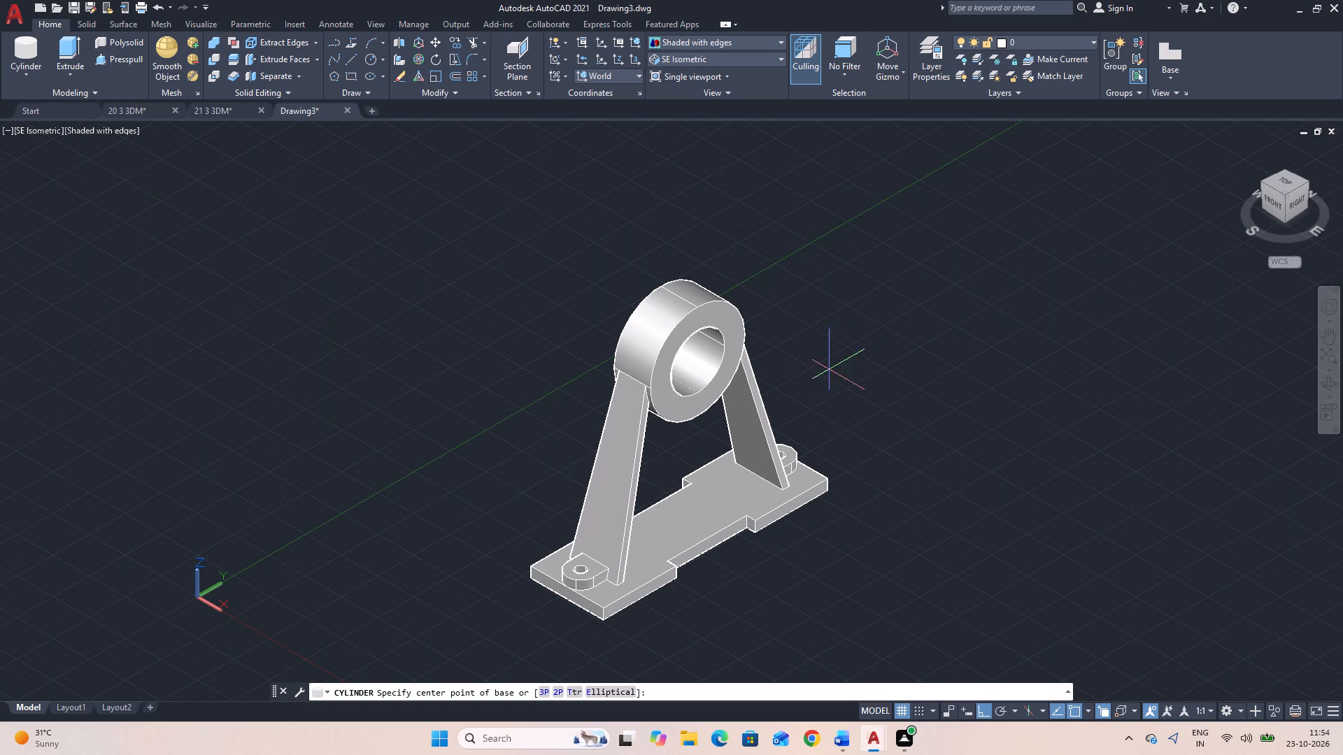
left_click(698, 360)
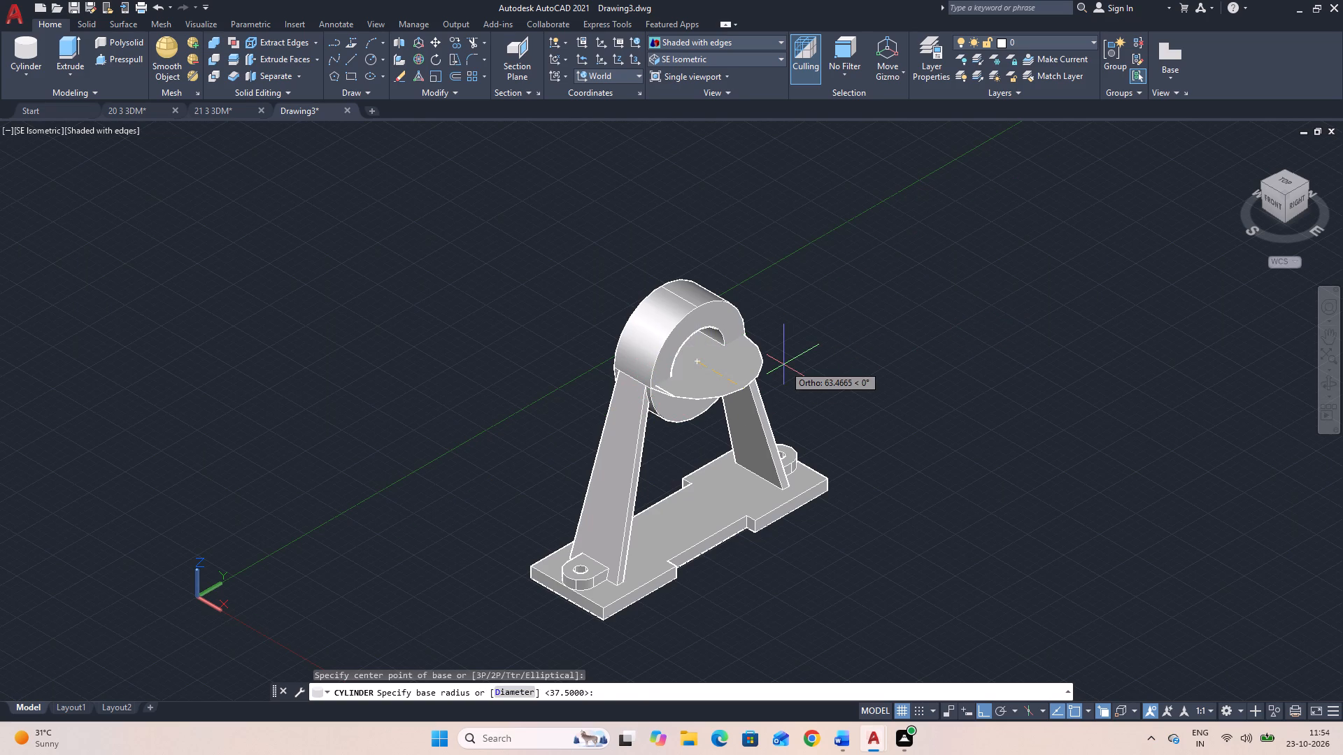
type("D 105")
key("Return")
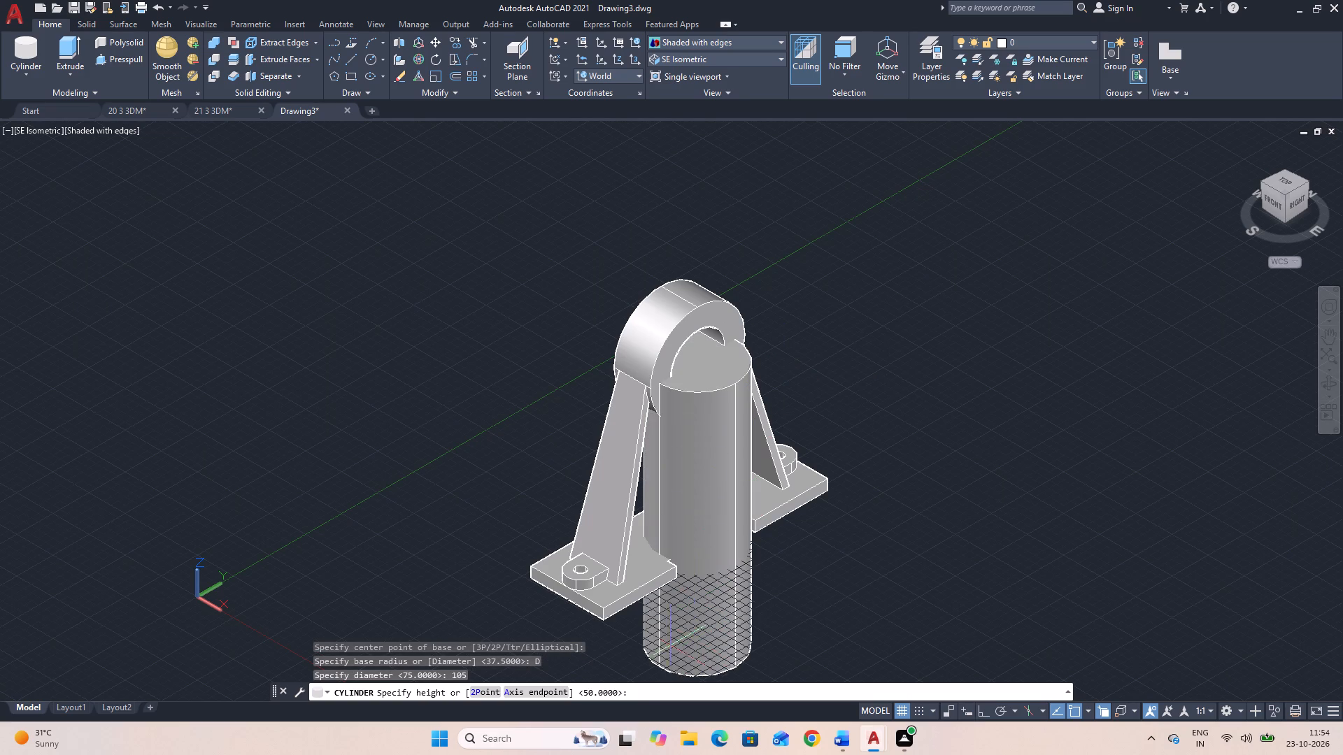
left_click(545, 689)
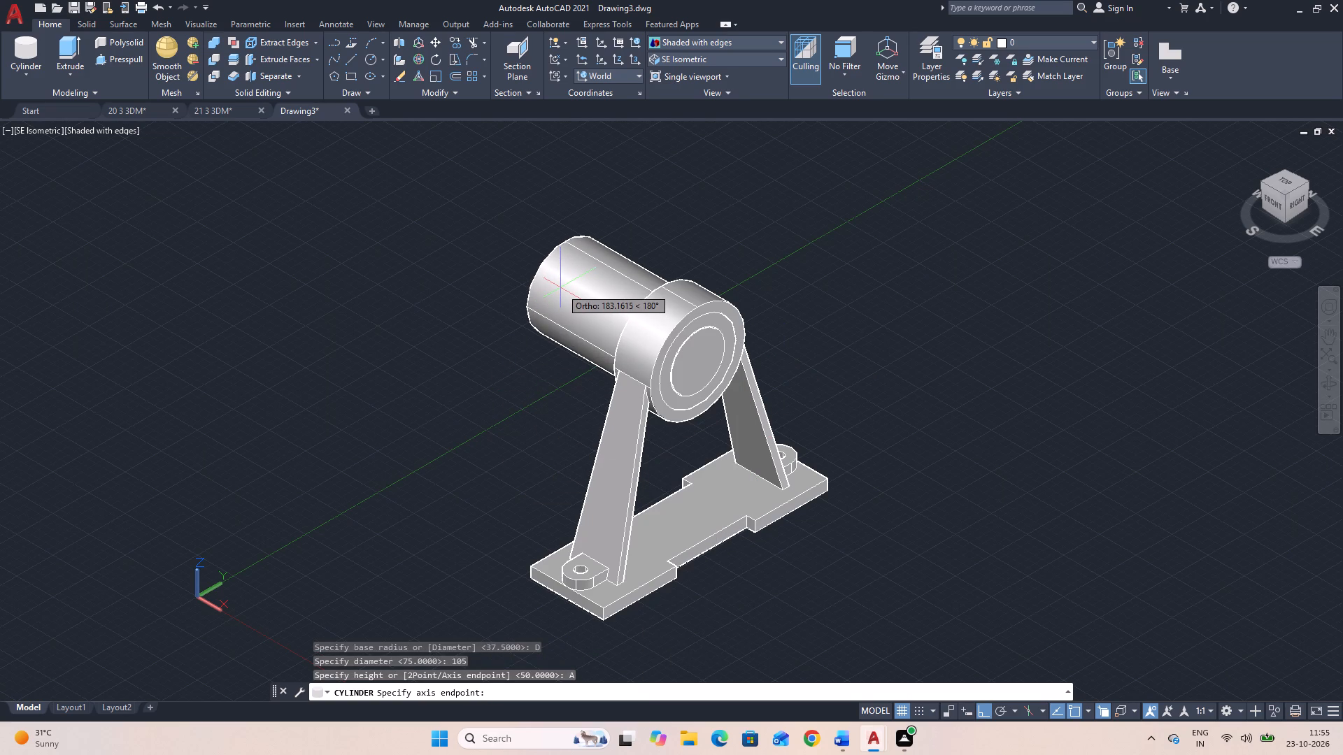
type("50")
key("Return")
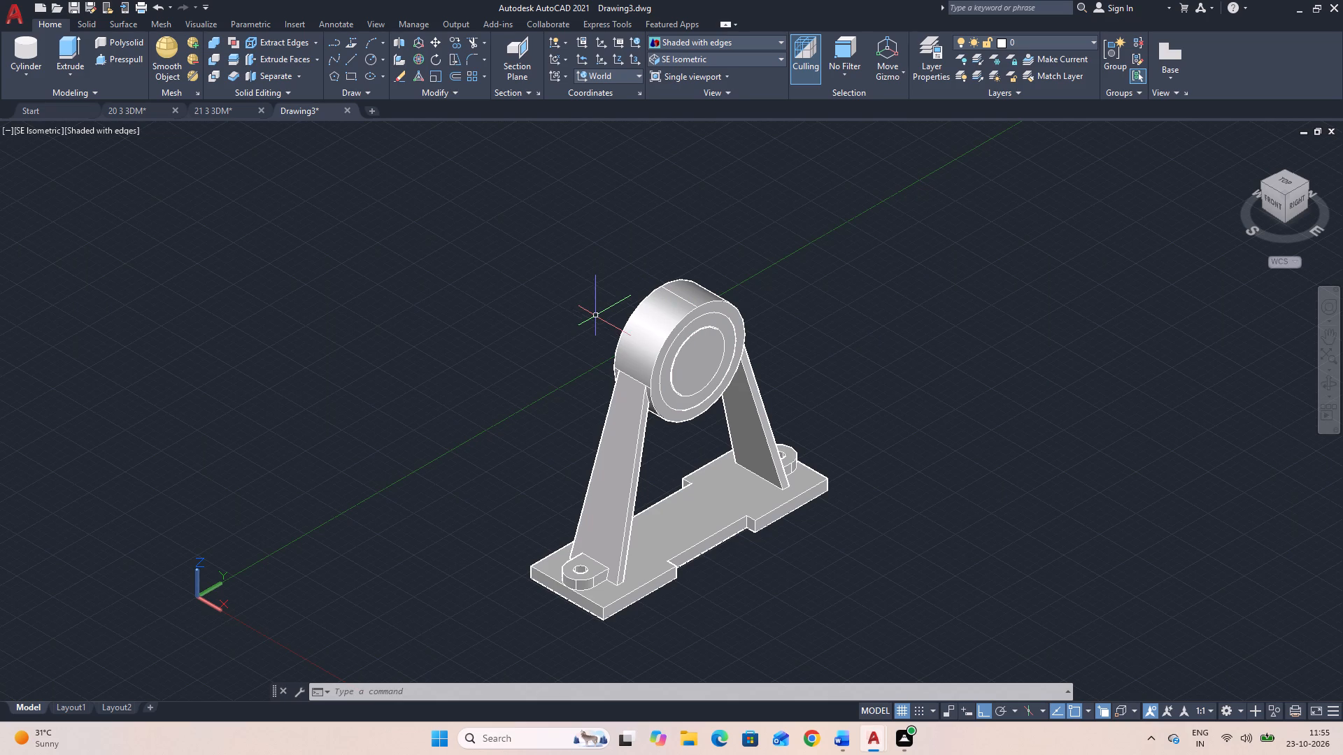
Outline the upper +Y quarter square on the large cylinder's front face with lines through the top quadrant, centre, +Y quadrant and outer corner.
type("L")
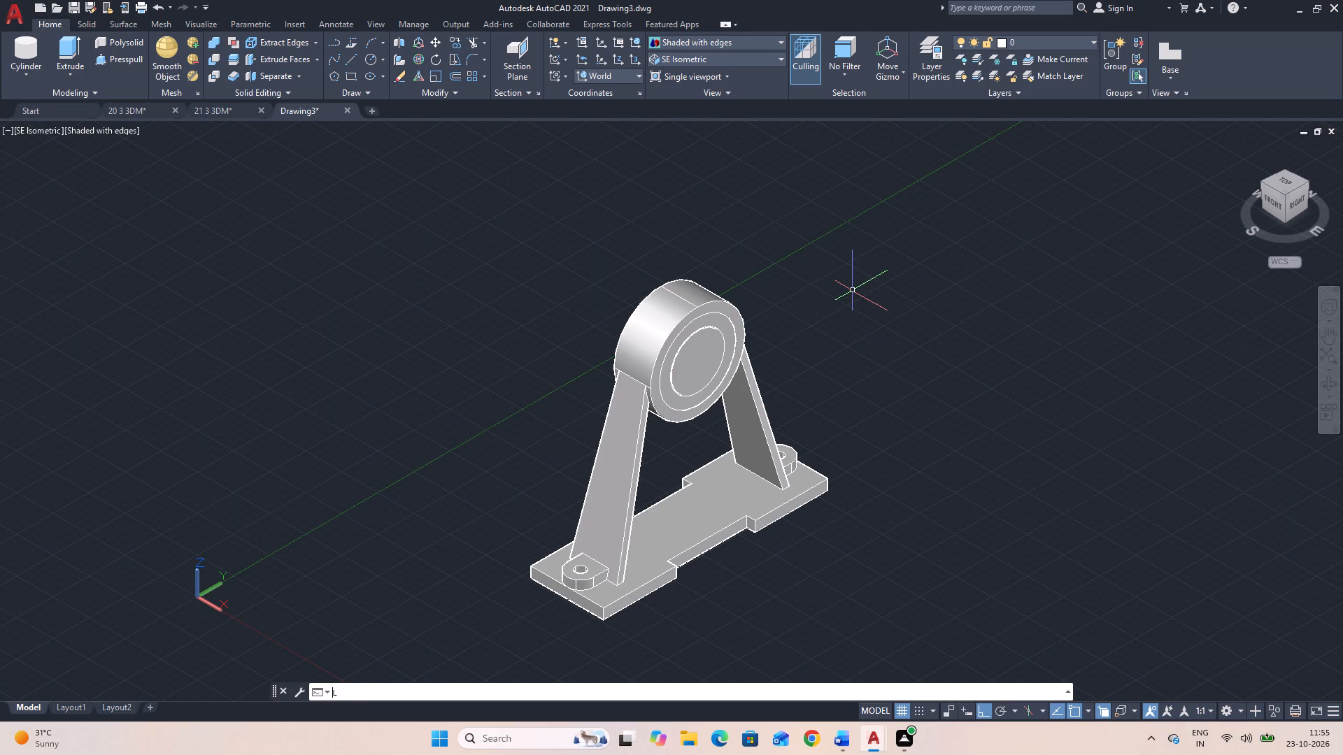
key("space")
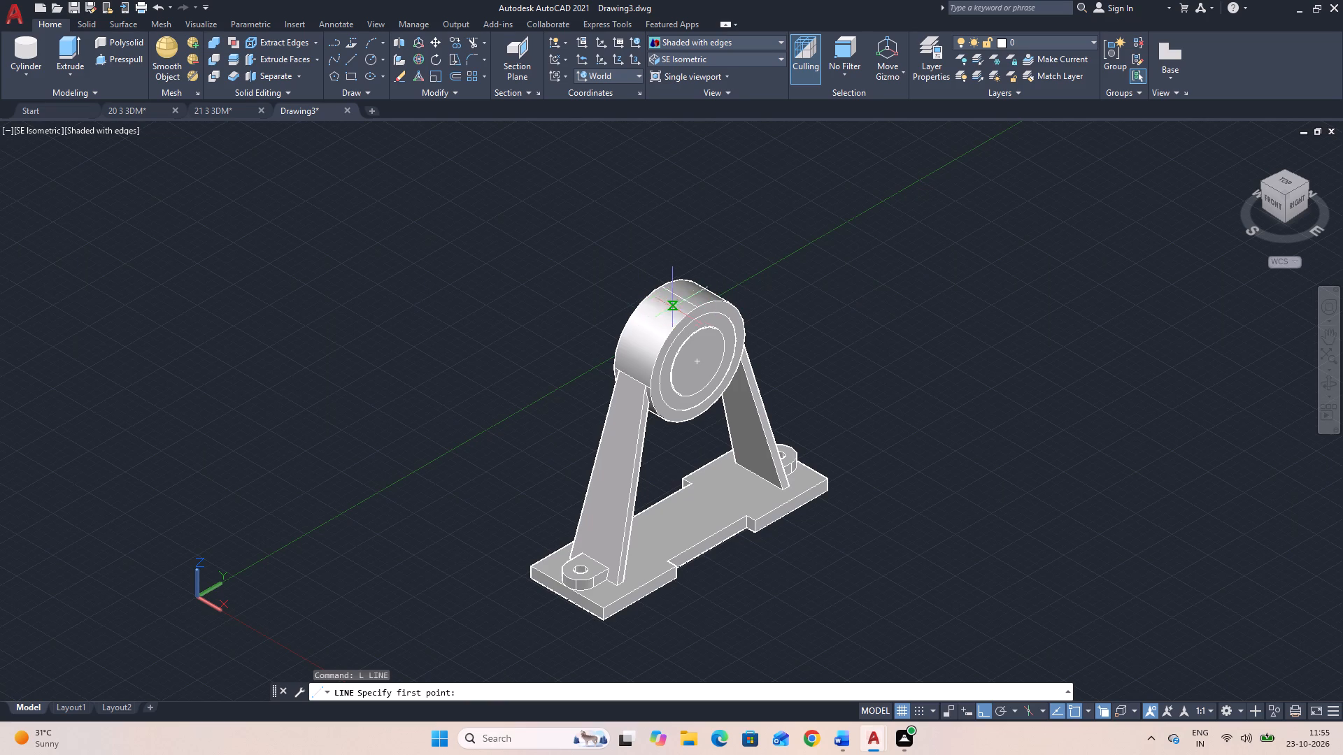
right_click(732, 275, "shift")
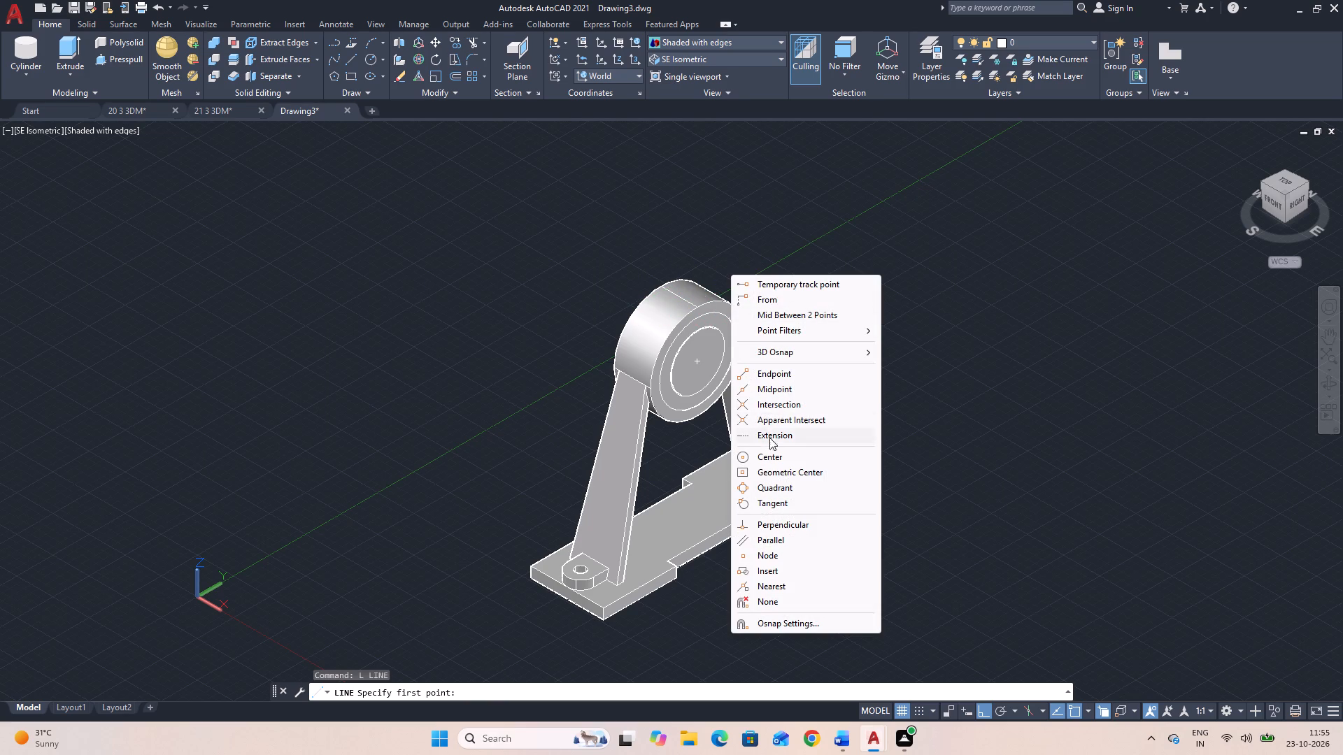
left_click(776, 481)
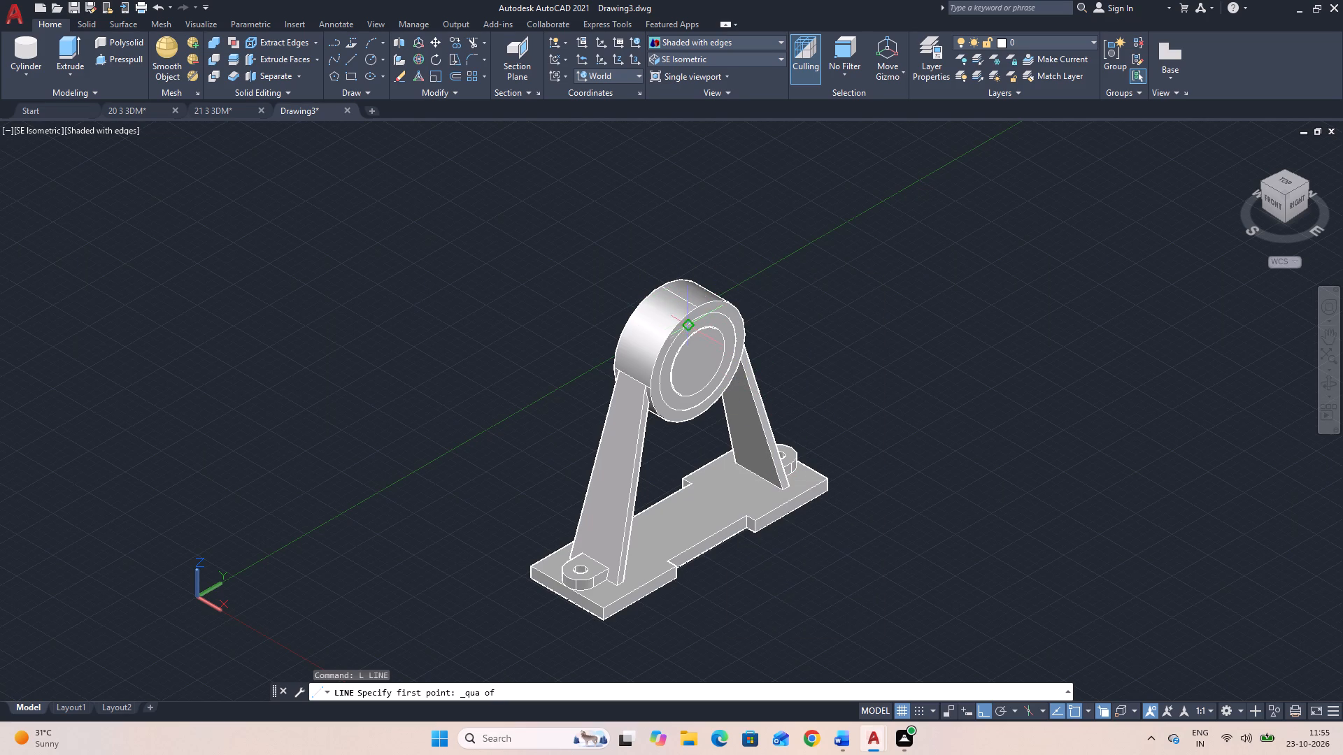
left_click(695, 310)
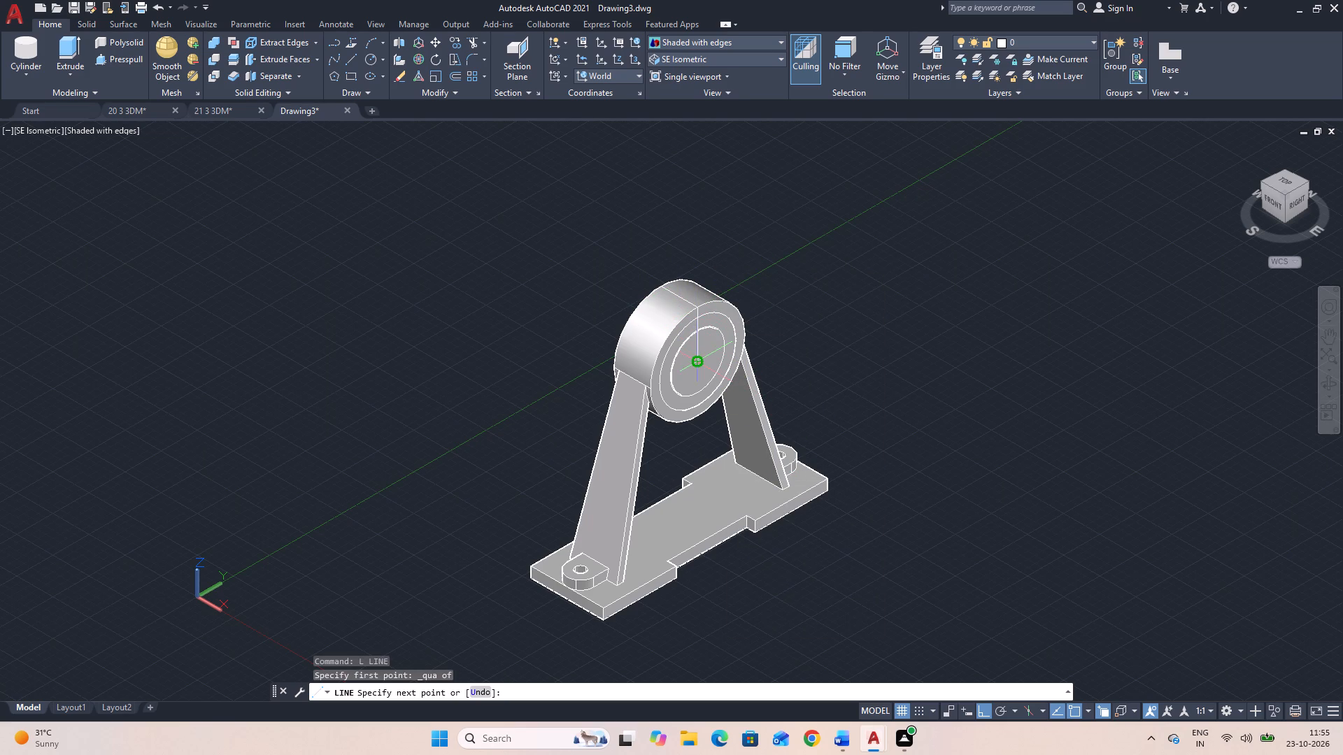
left_click(699, 361)
left_click(748, 335)
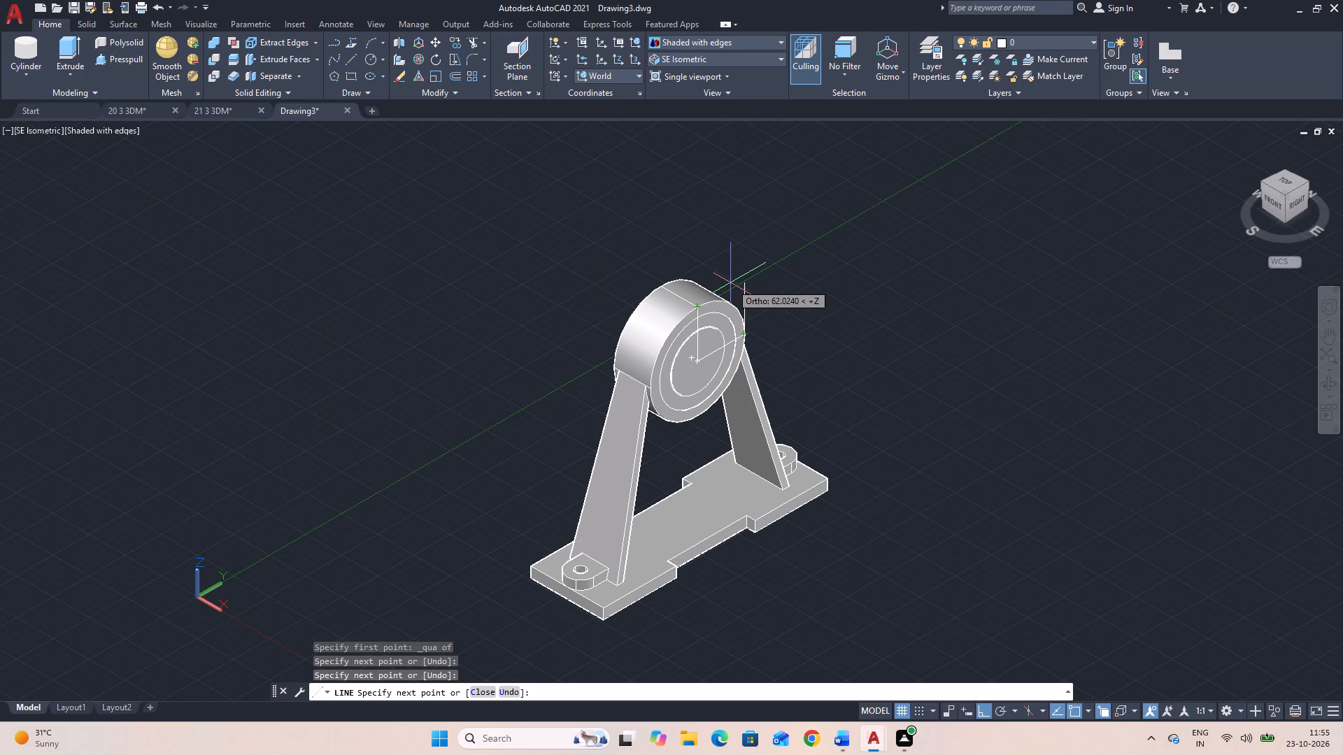
left_click(742, 285)
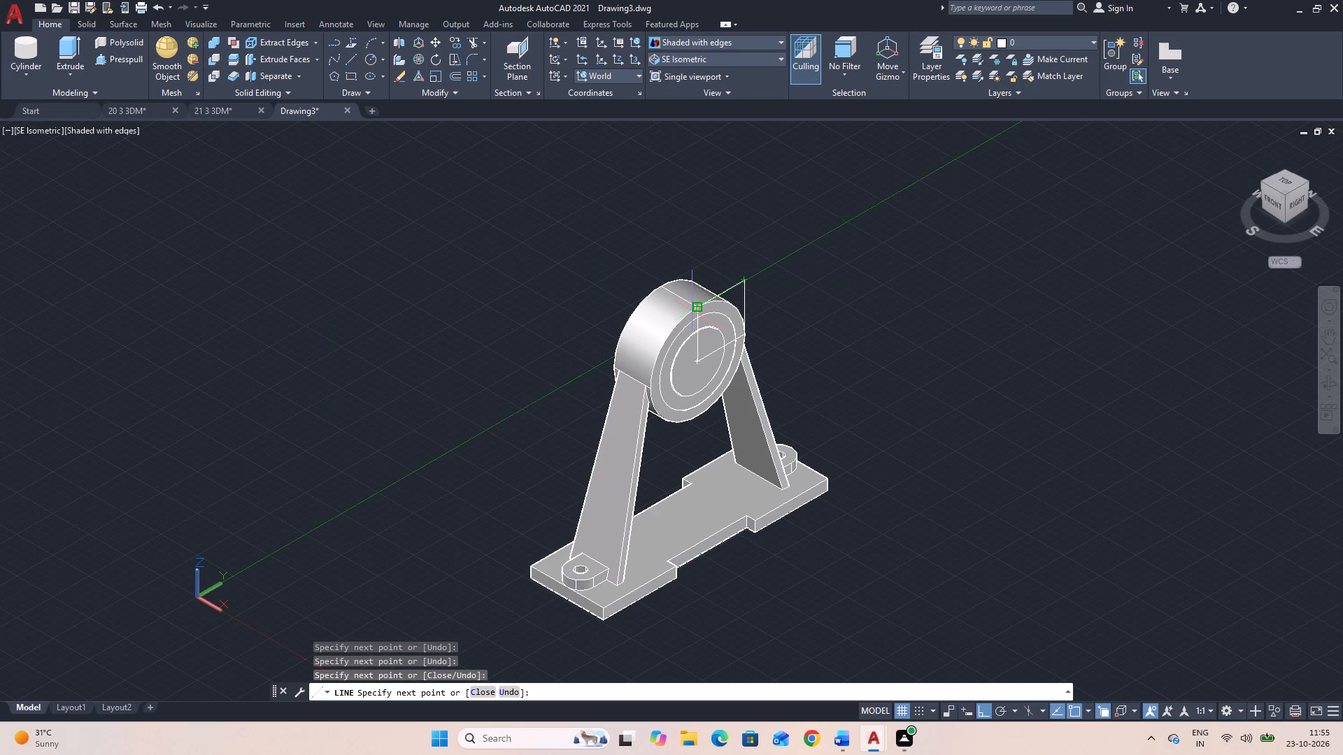
left_click(692, 311)
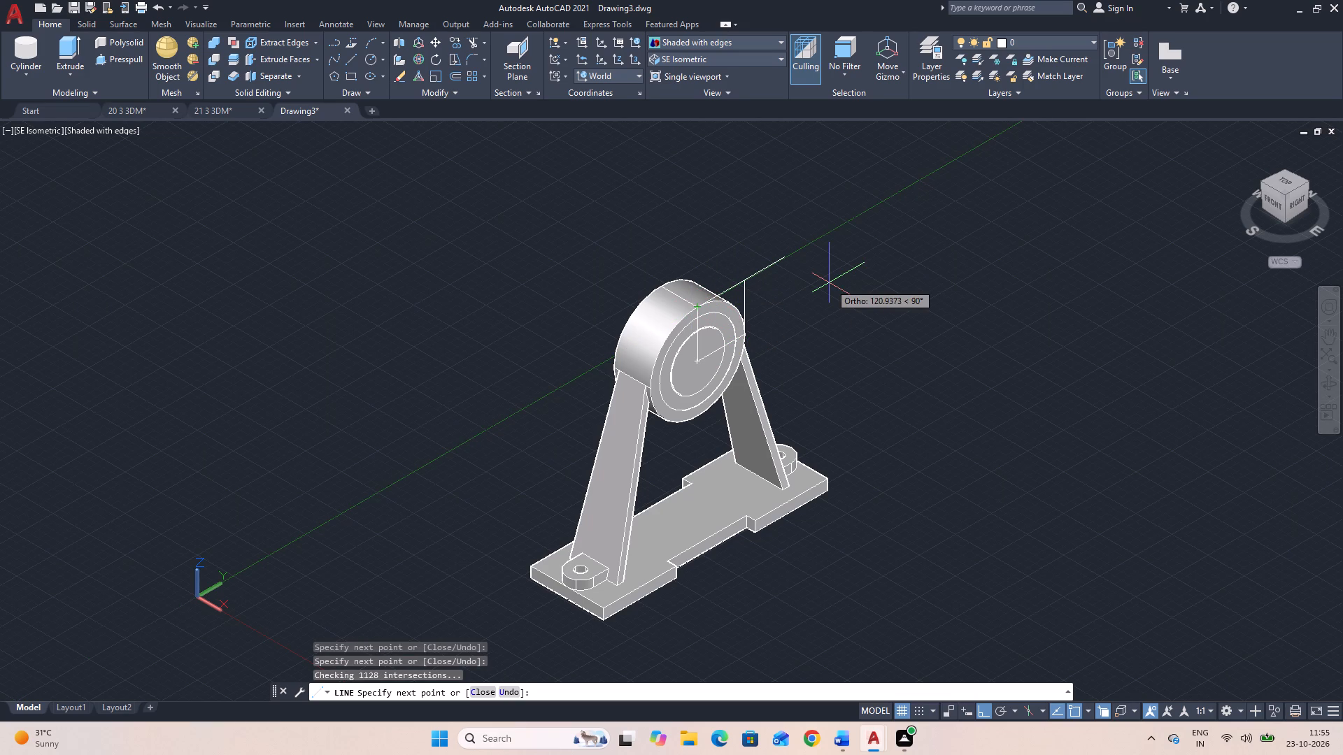
Continue the line to the bottom quadrant, 65 along -Y, up to the -Y quadrant, to the centre and back to the top quadrant.
right_click(702, 424, "shift")
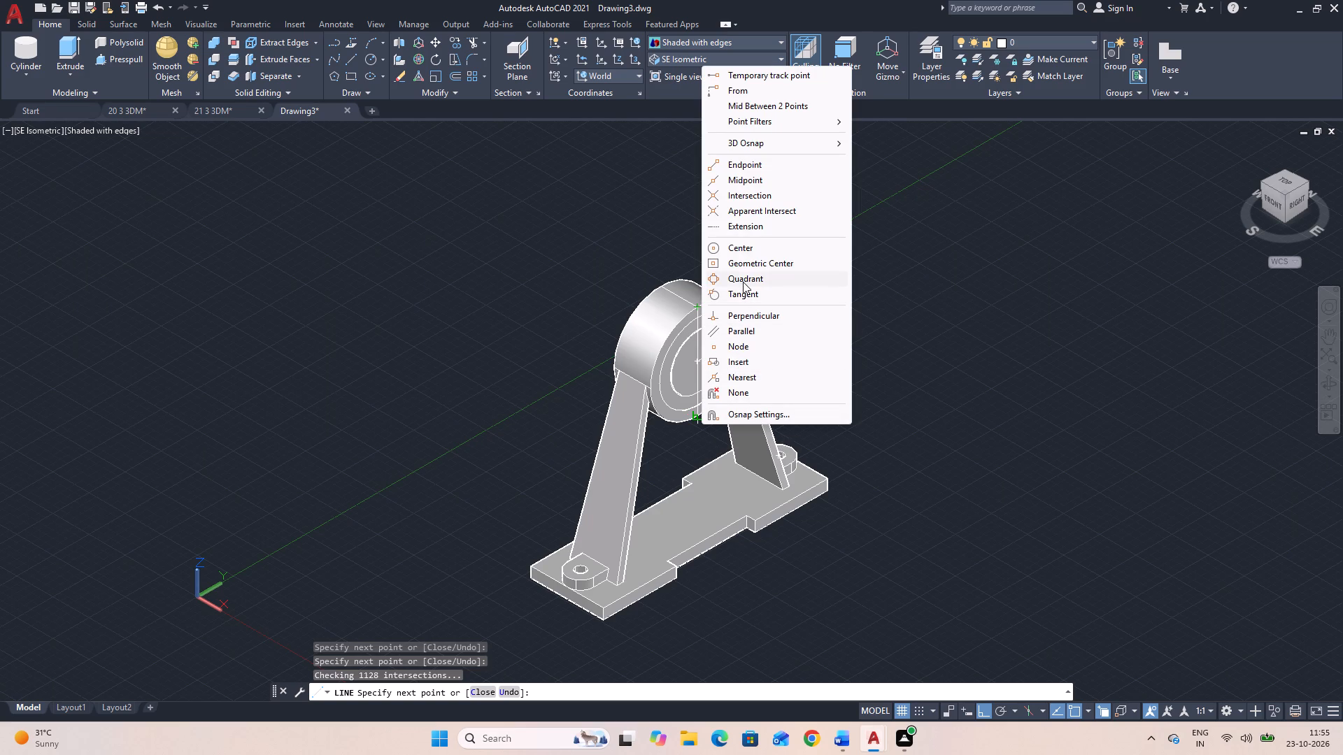
left_click(744, 275)
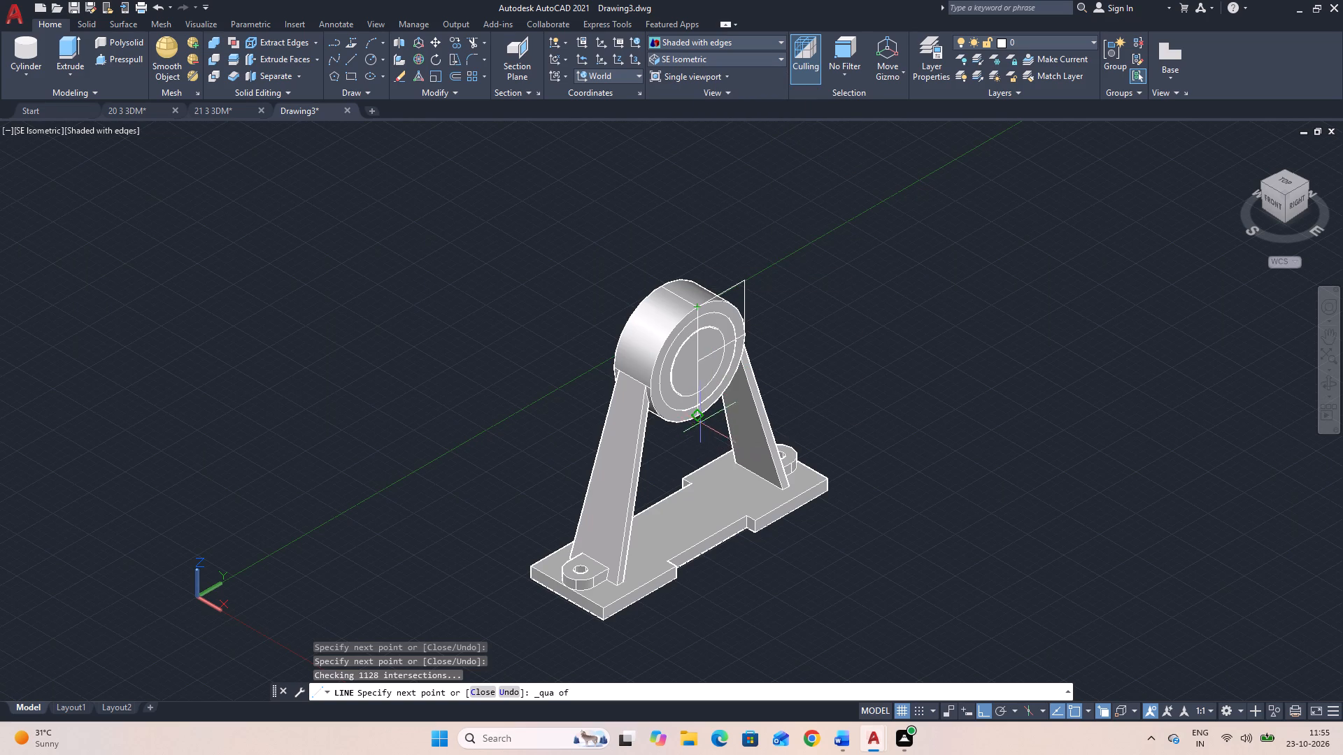
left_click(702, 417)
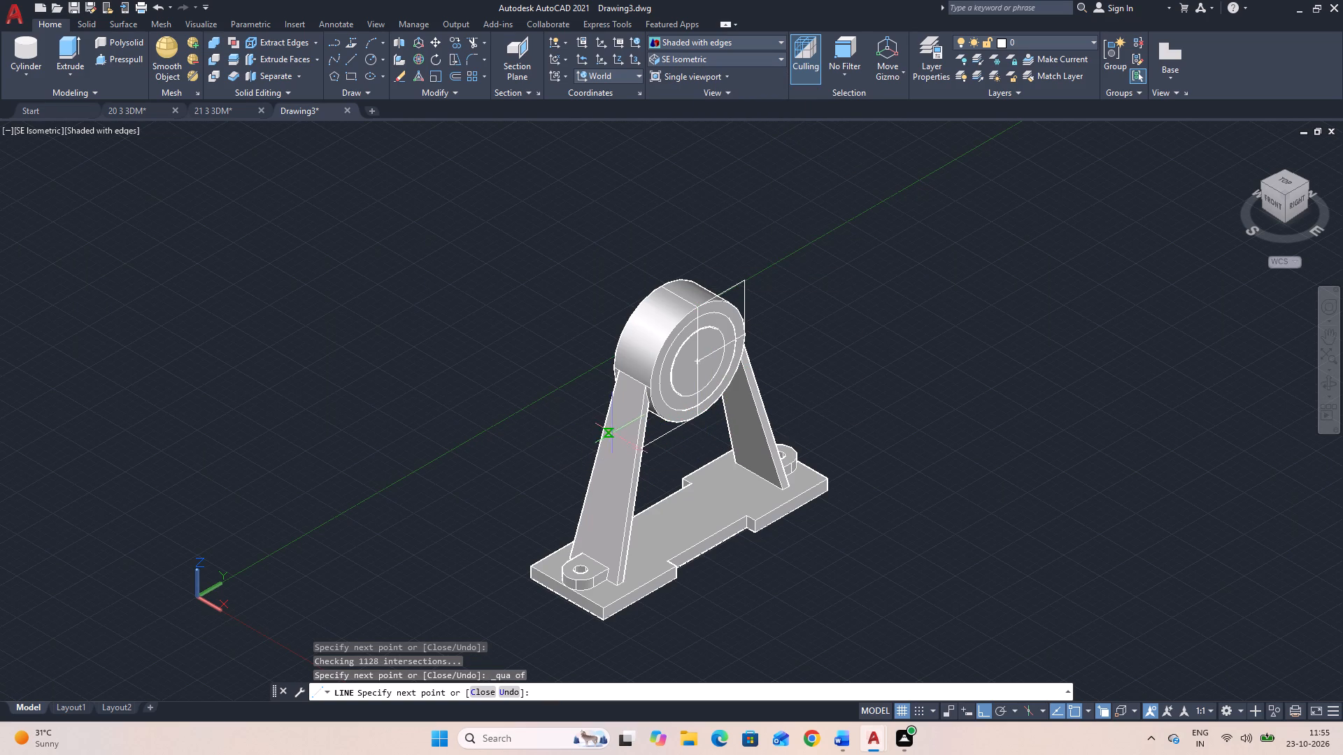
right_click(518, 477, "shift")
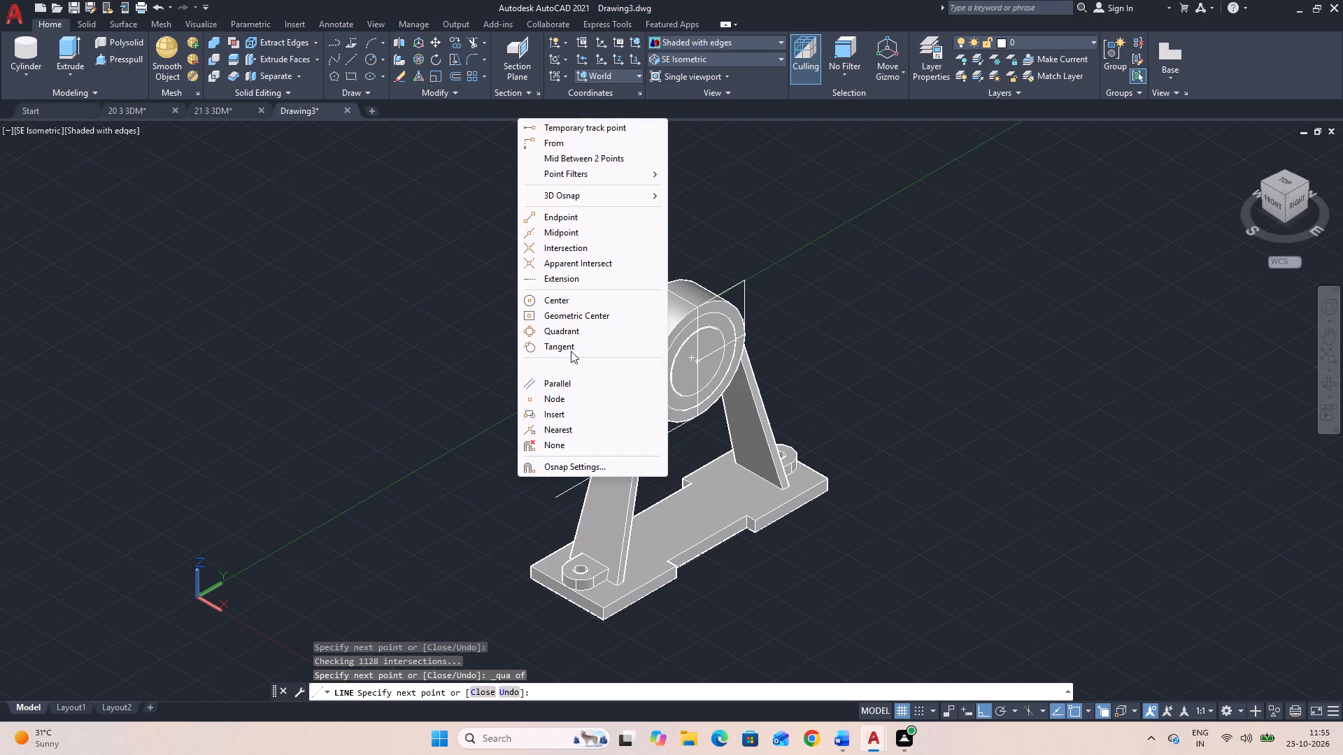
left_click(571, 326)
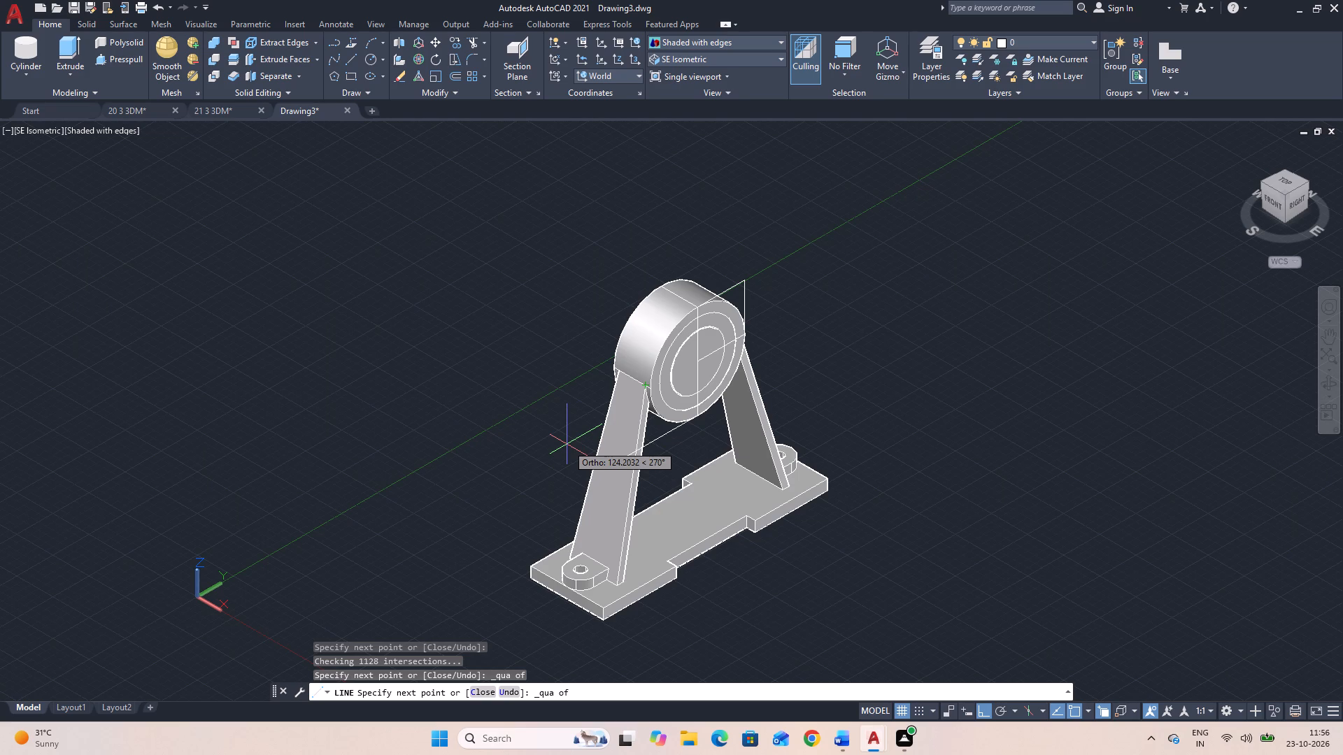
type("65")
key("Return")
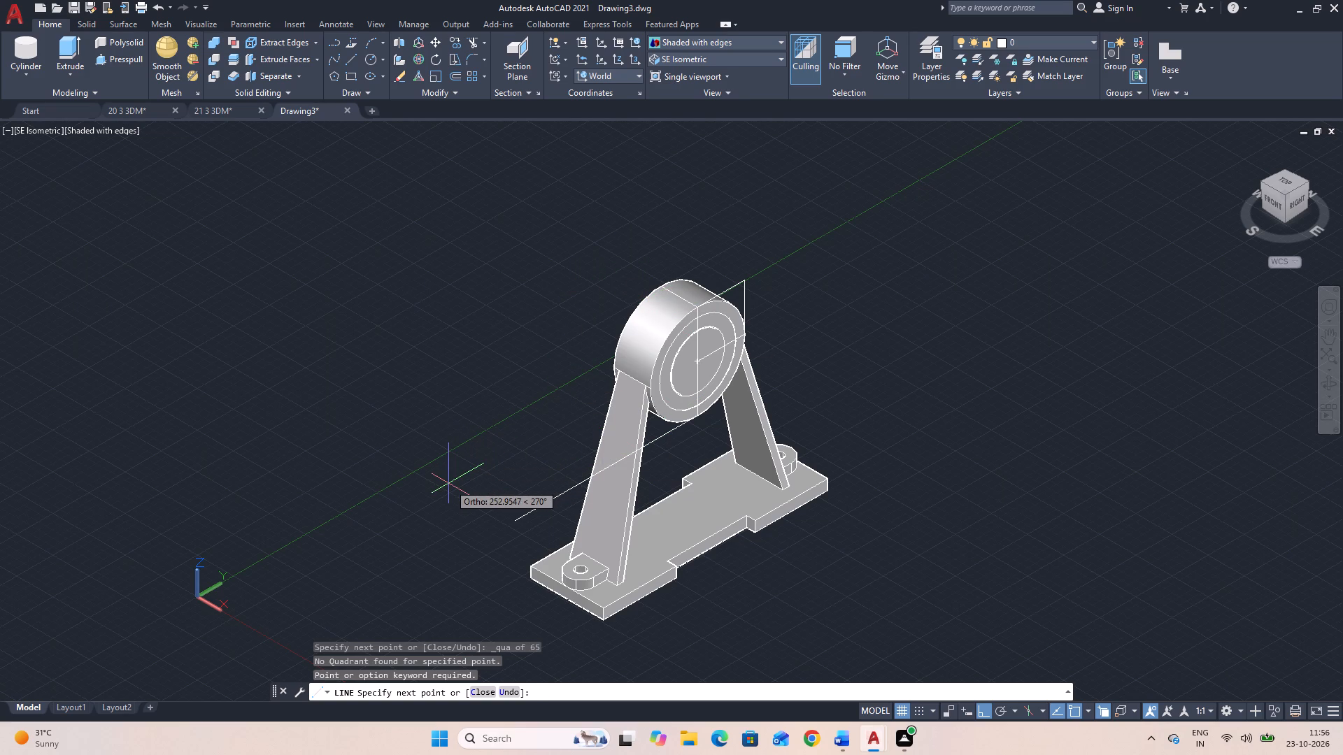
type("65")
key("Return")
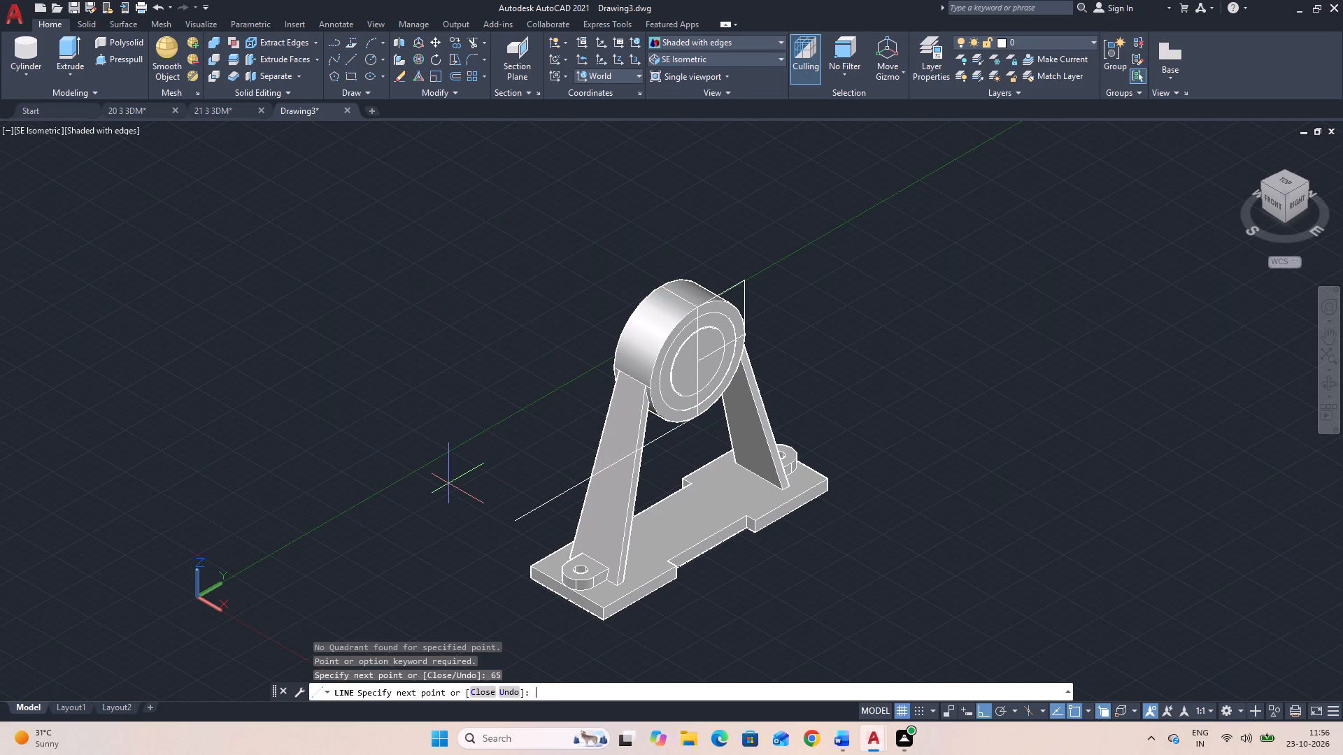
right_click(647, 389, "shift")
left_click(717, 240)
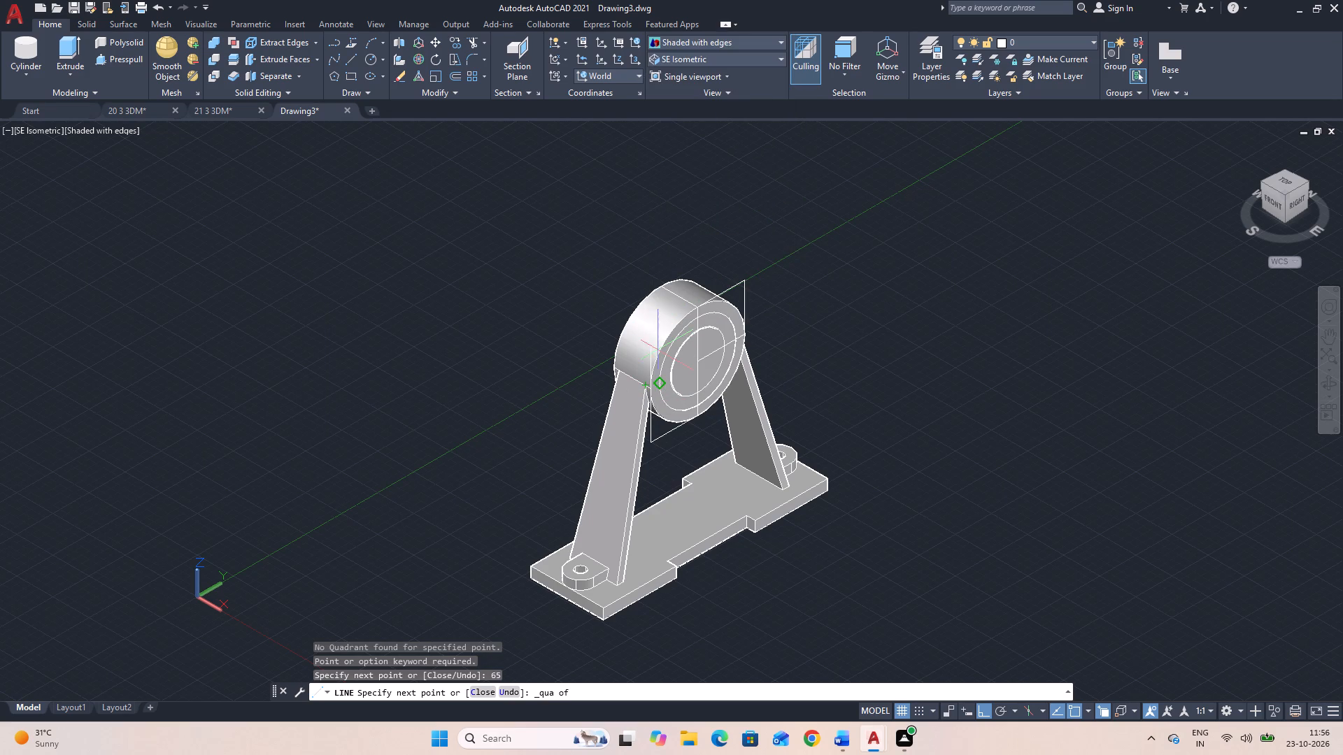
left_click(651, 387)
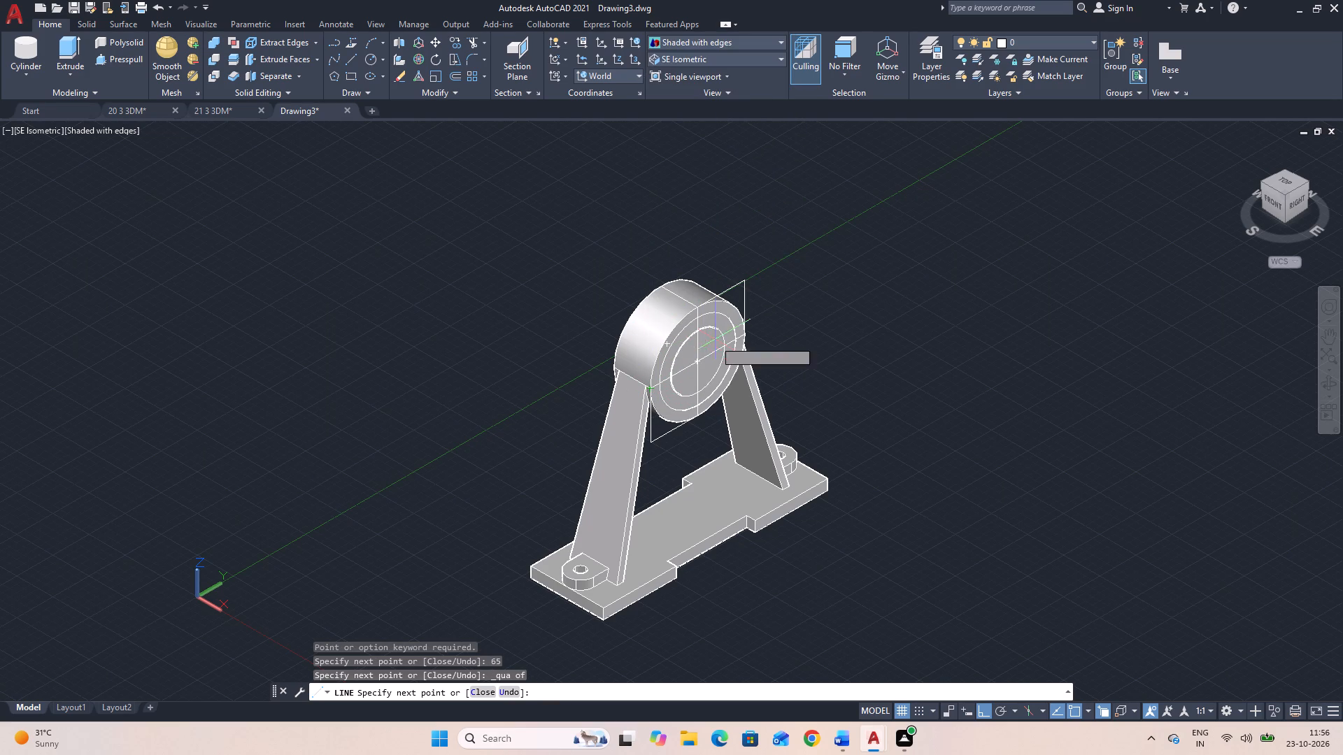
left_click(700, 363)
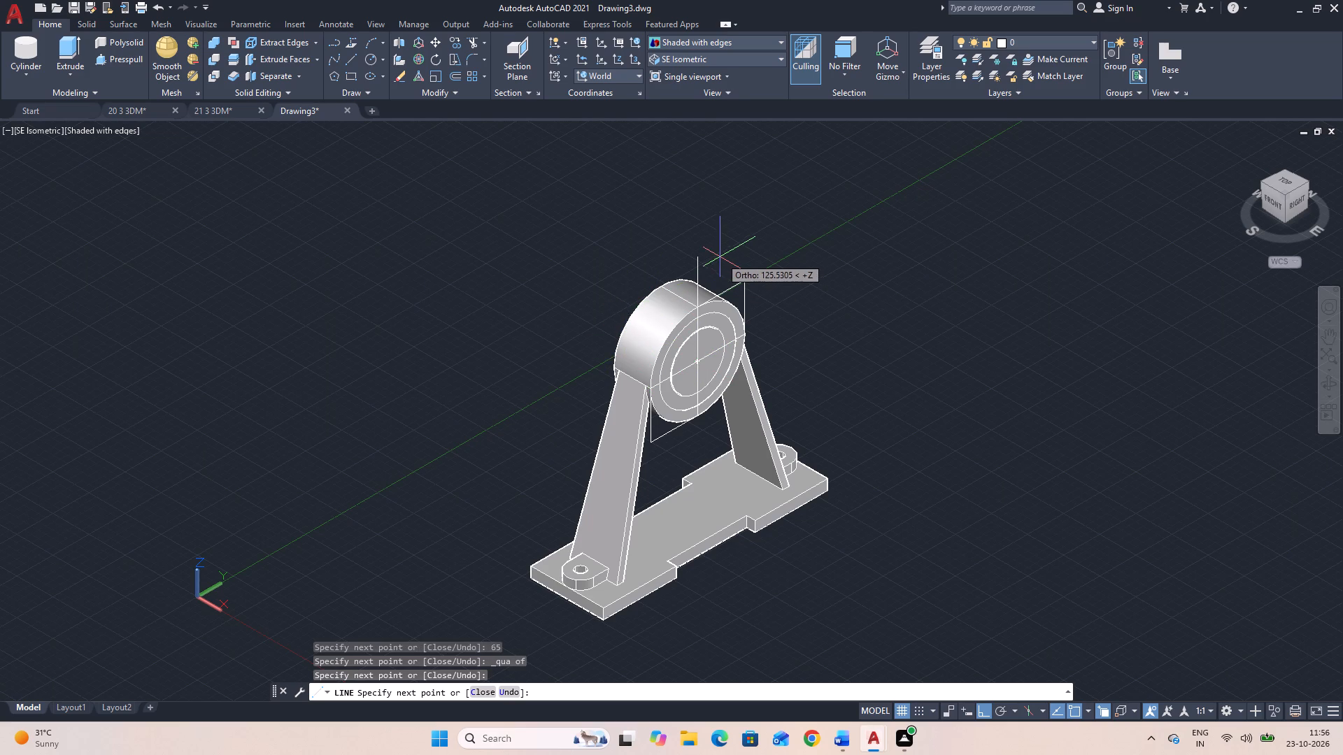
left_click(702, 307)
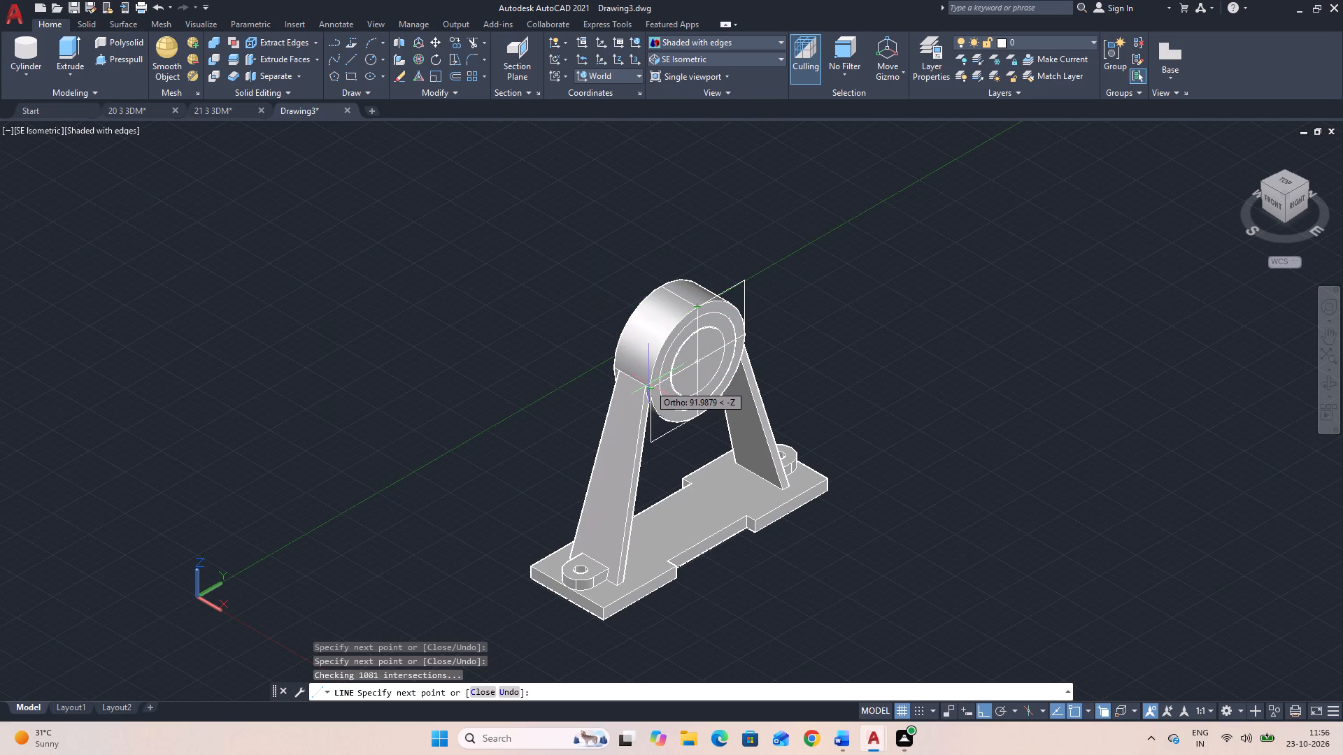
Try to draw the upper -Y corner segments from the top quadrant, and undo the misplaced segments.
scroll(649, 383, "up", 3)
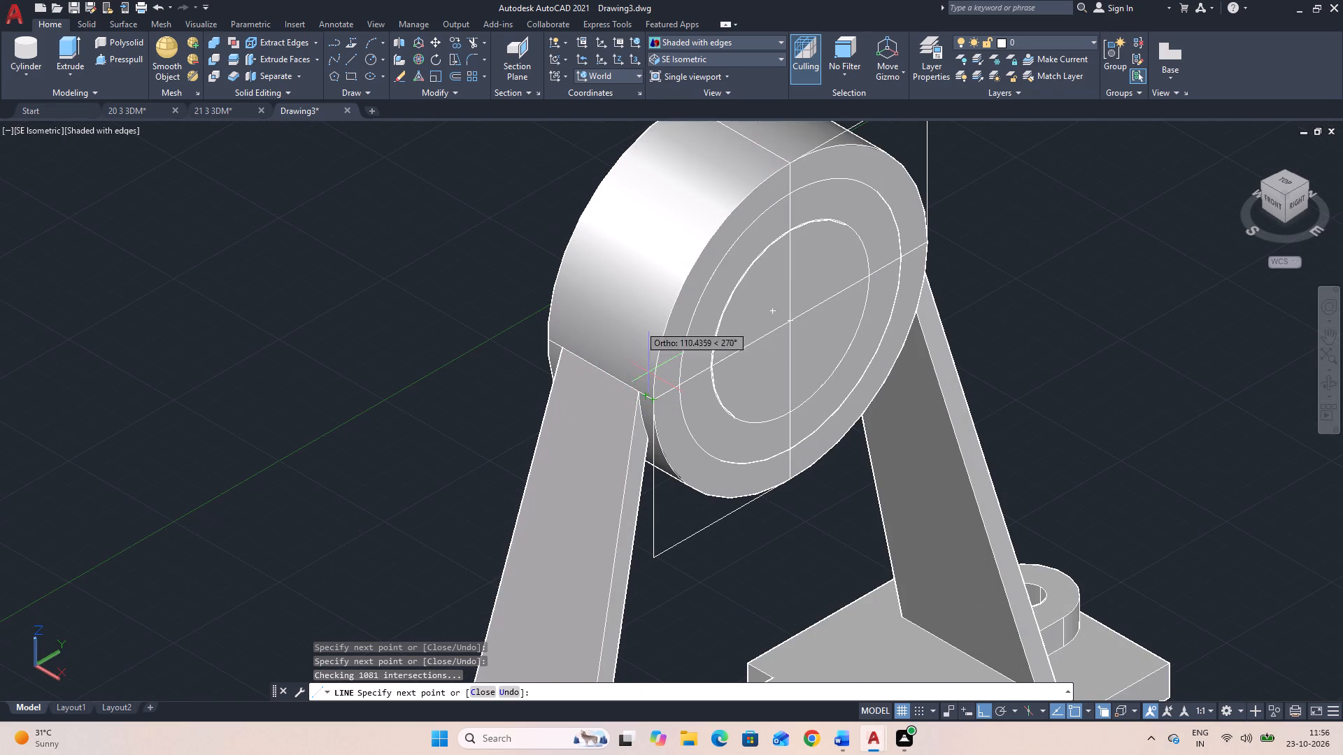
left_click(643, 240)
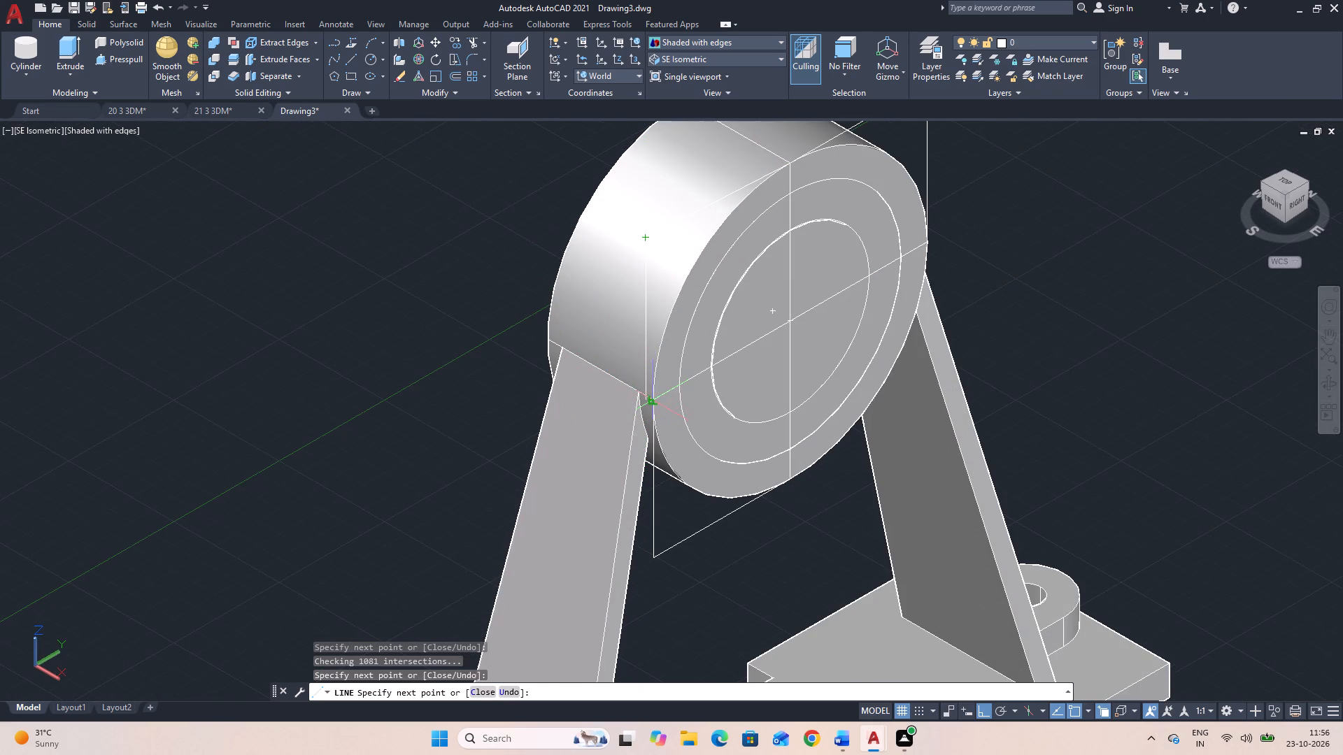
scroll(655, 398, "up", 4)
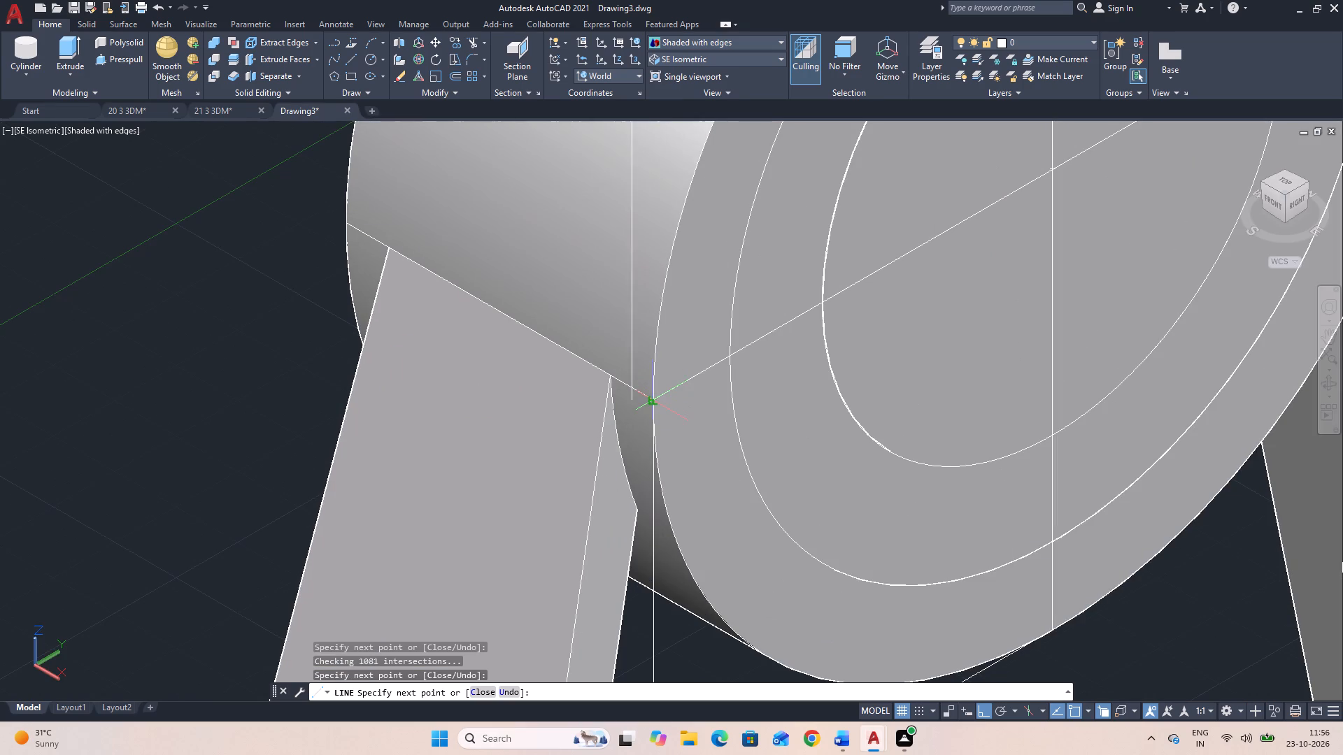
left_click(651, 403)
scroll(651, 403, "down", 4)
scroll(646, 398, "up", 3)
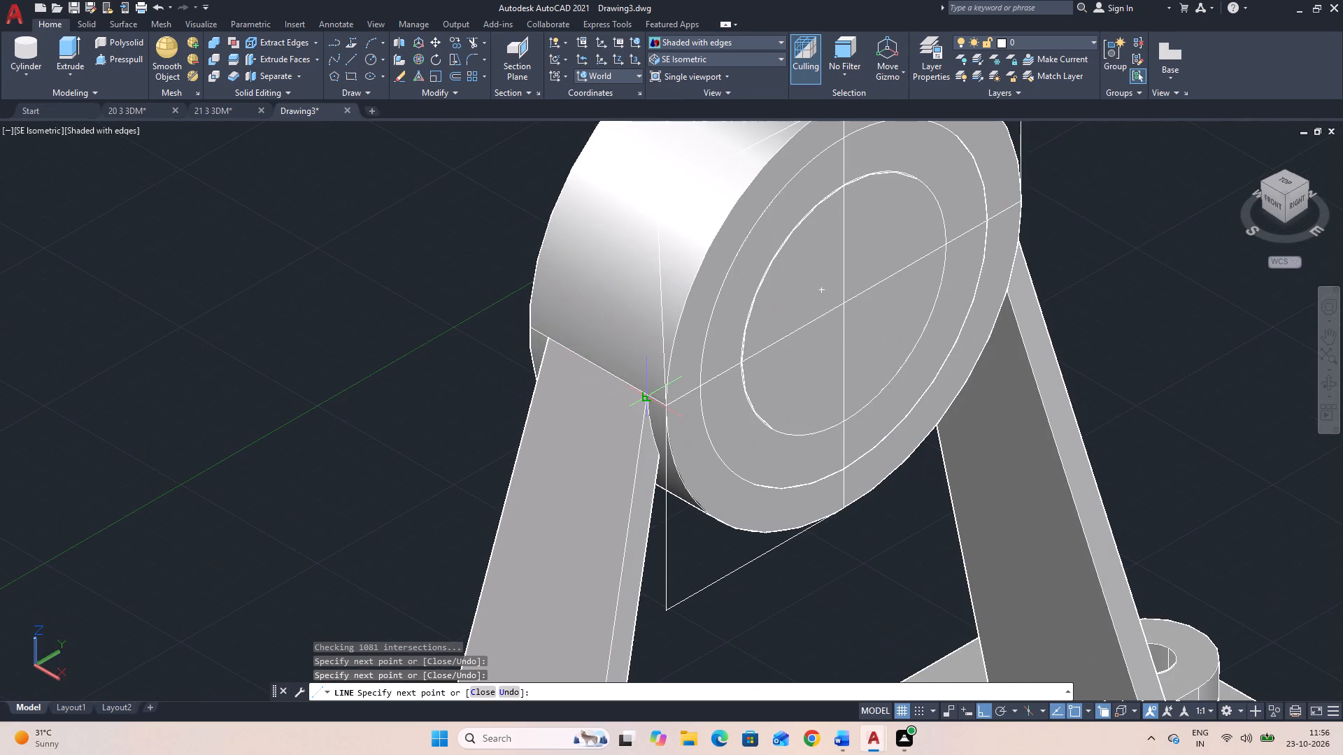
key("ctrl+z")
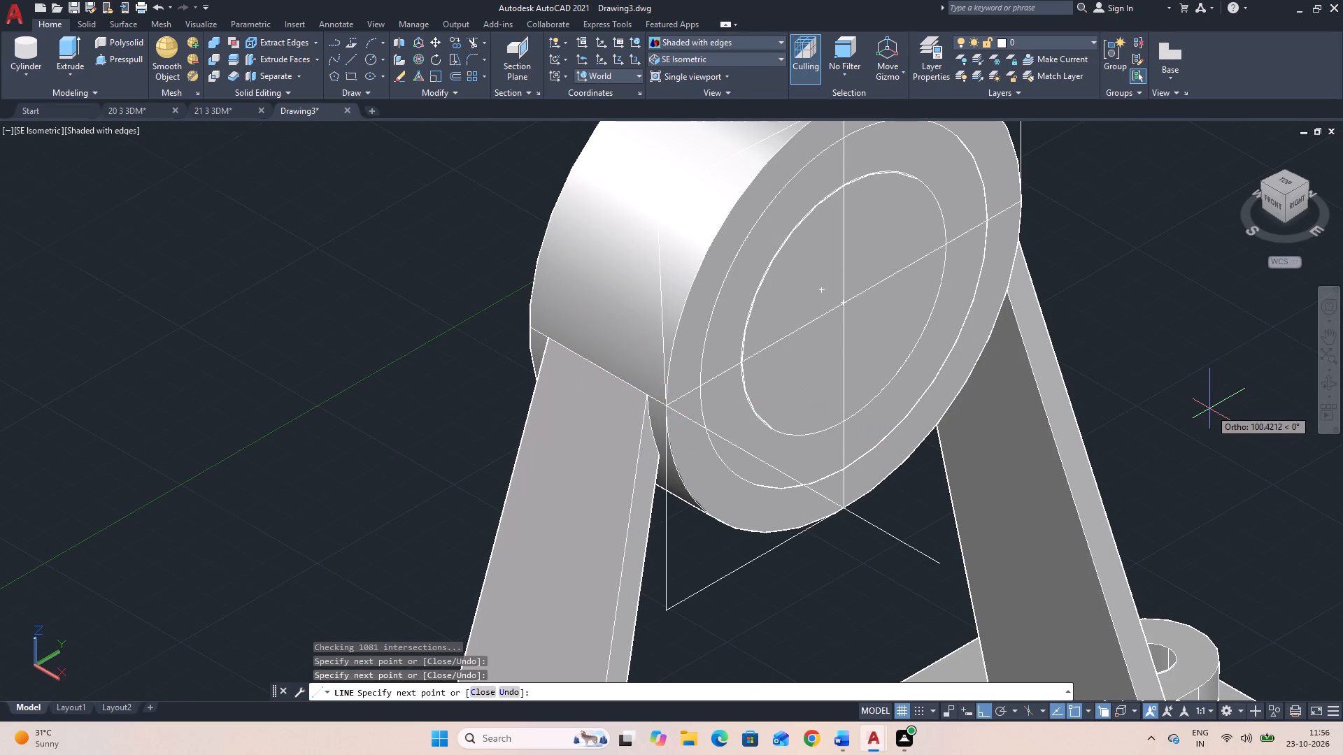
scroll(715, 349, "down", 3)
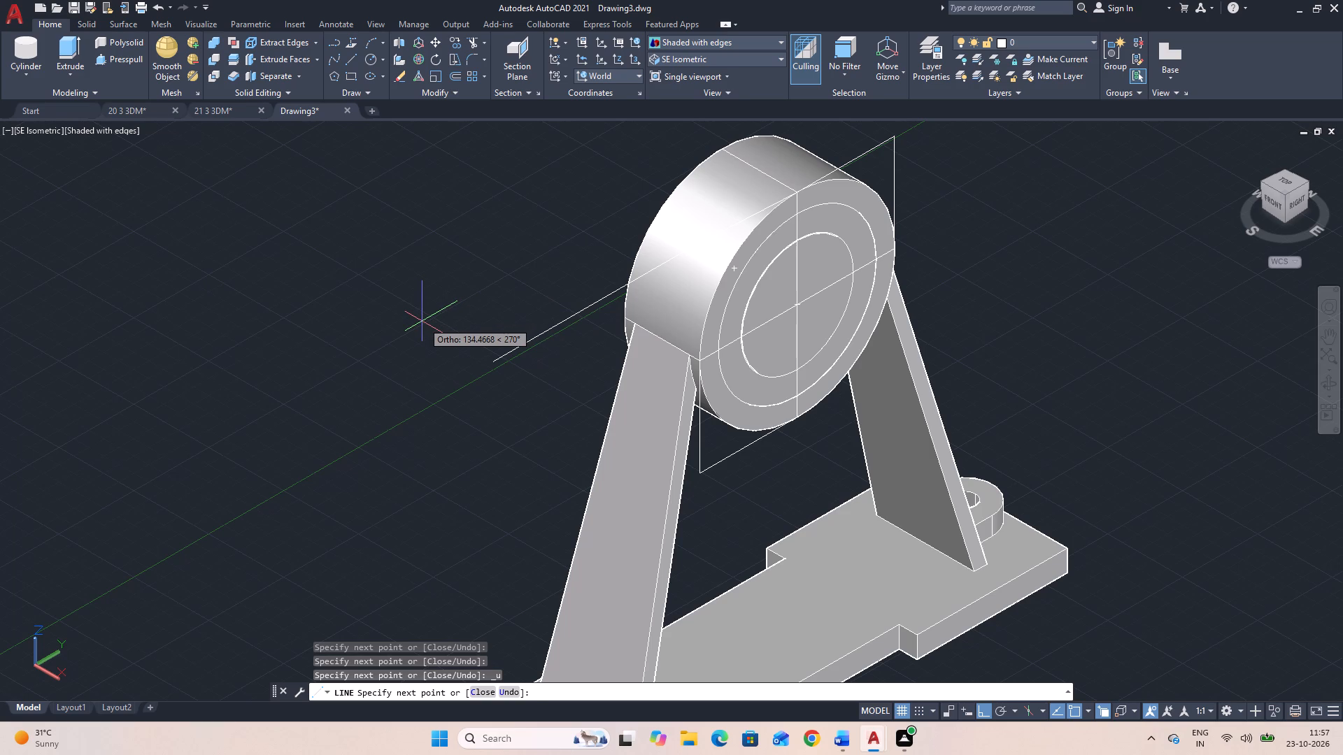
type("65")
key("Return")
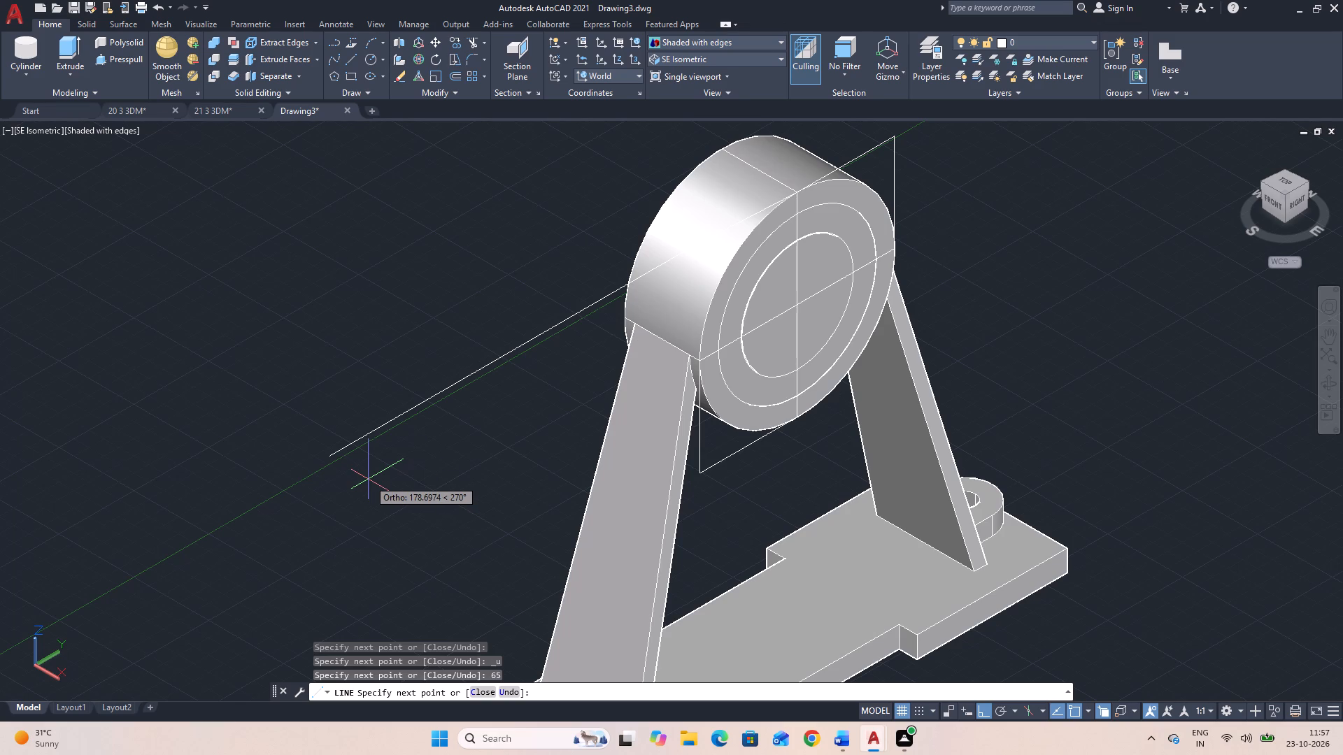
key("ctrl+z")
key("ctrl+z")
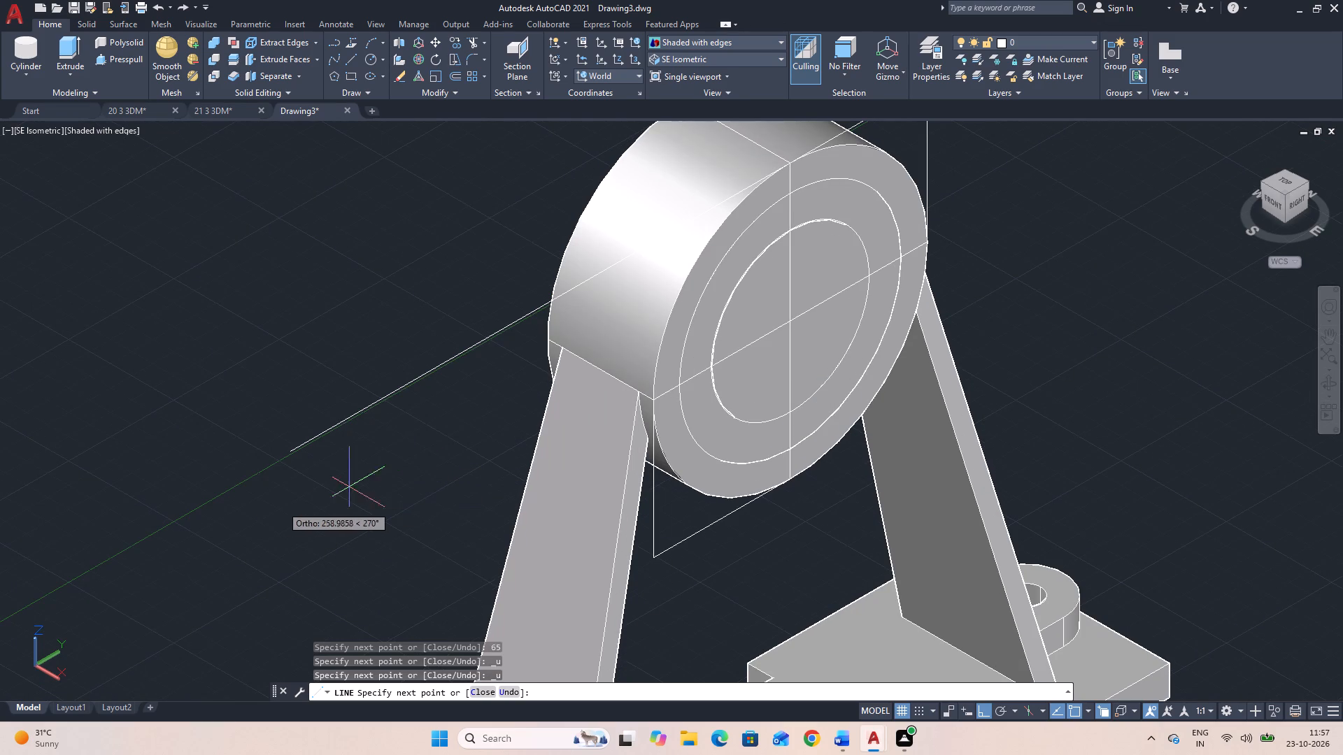
Draw a 65 segment along -Y from the top quadrant and join it down to the front face's -Y quadrant.
type("65")
key("Return")
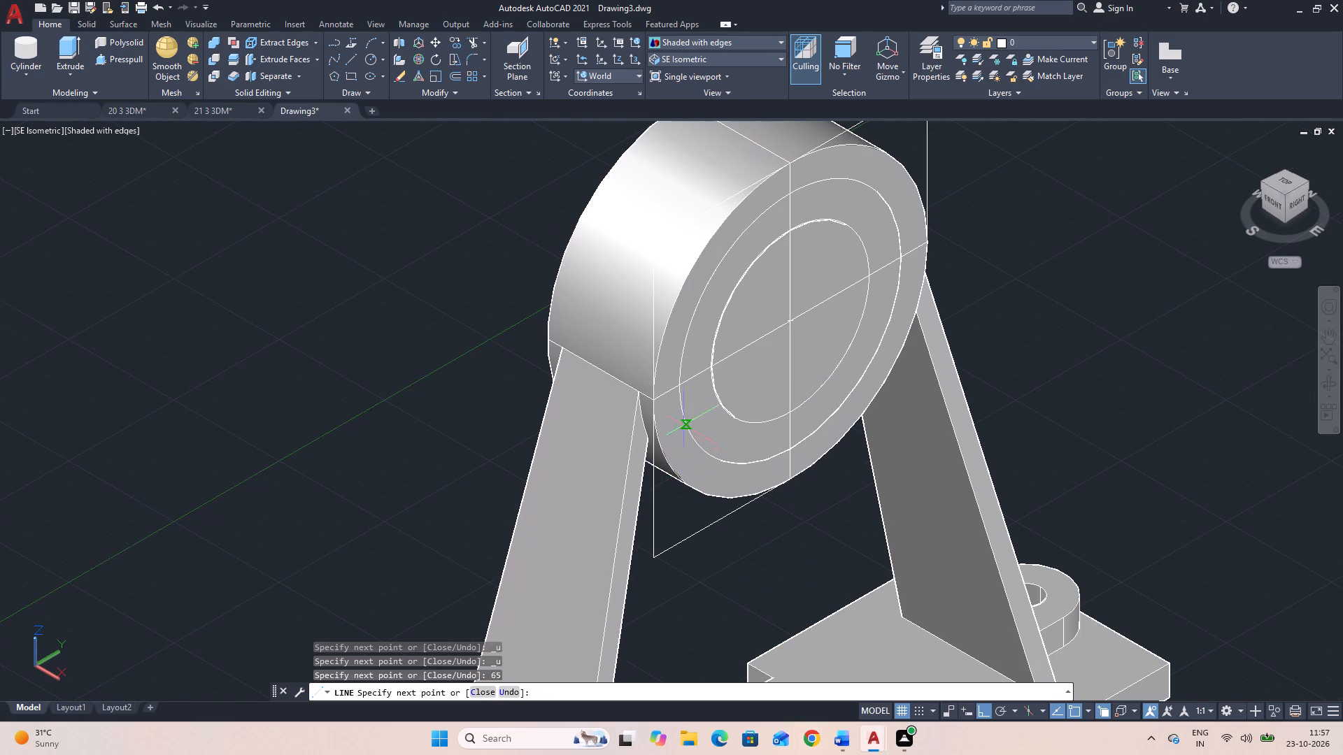
left_click(655, 403)
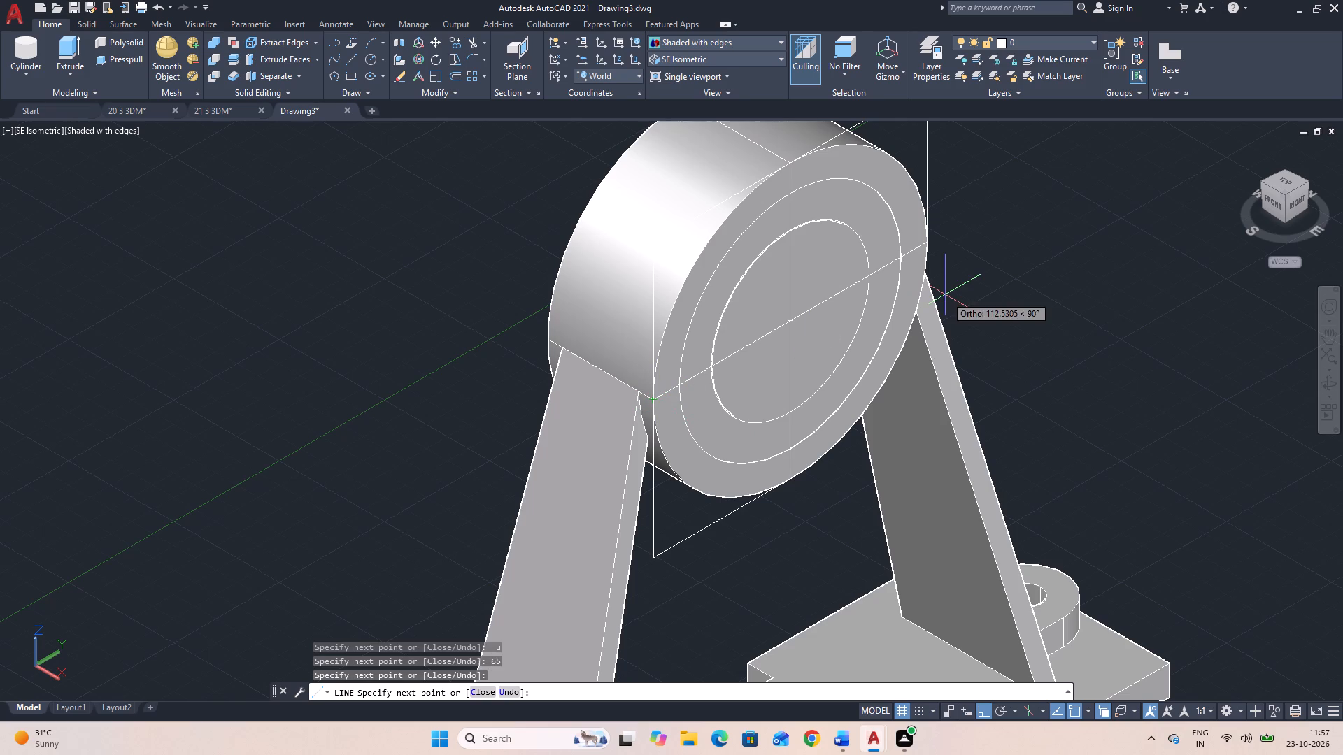
scroll(1063, 208, "down", 2)
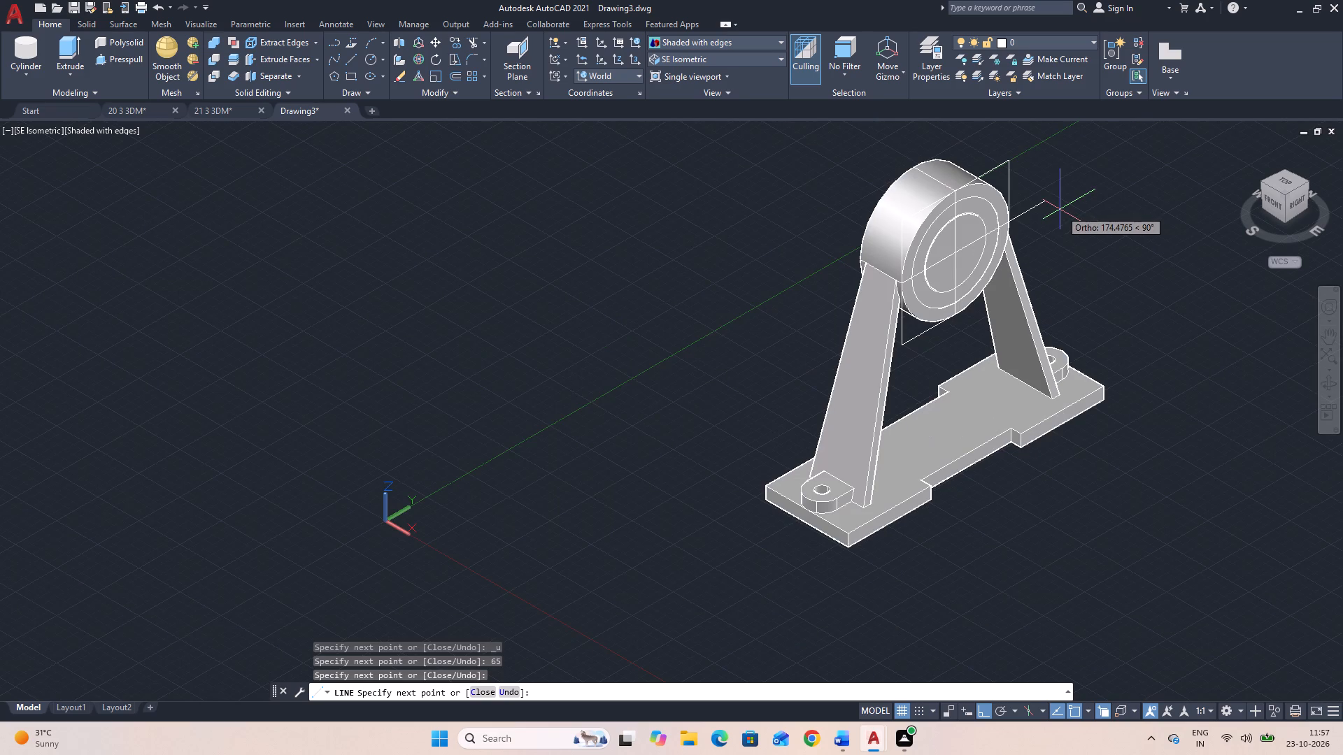
Draw the lower +Y corner lines from the front face's bottom quadrant, 65 along +Y and 65 up along +Z.
key("Escape")
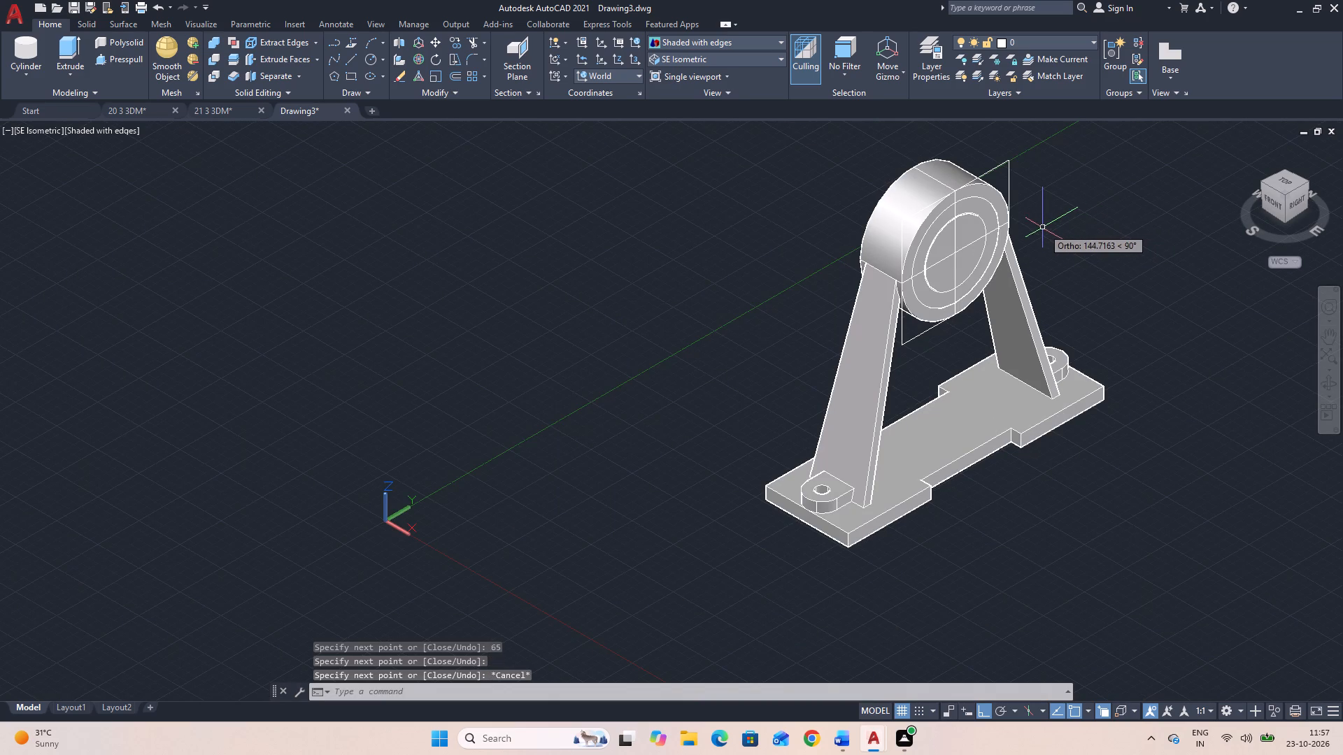
key("l")
key("space")
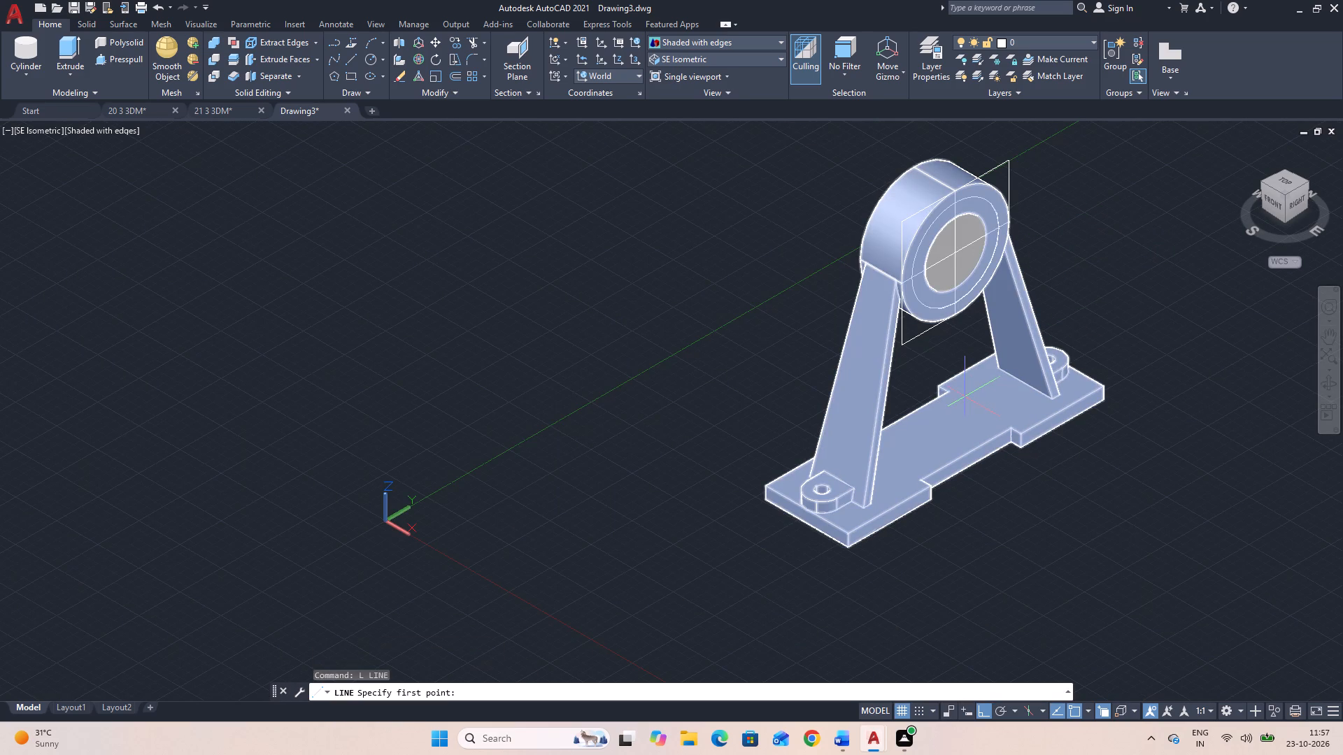
left_click(955, 317)
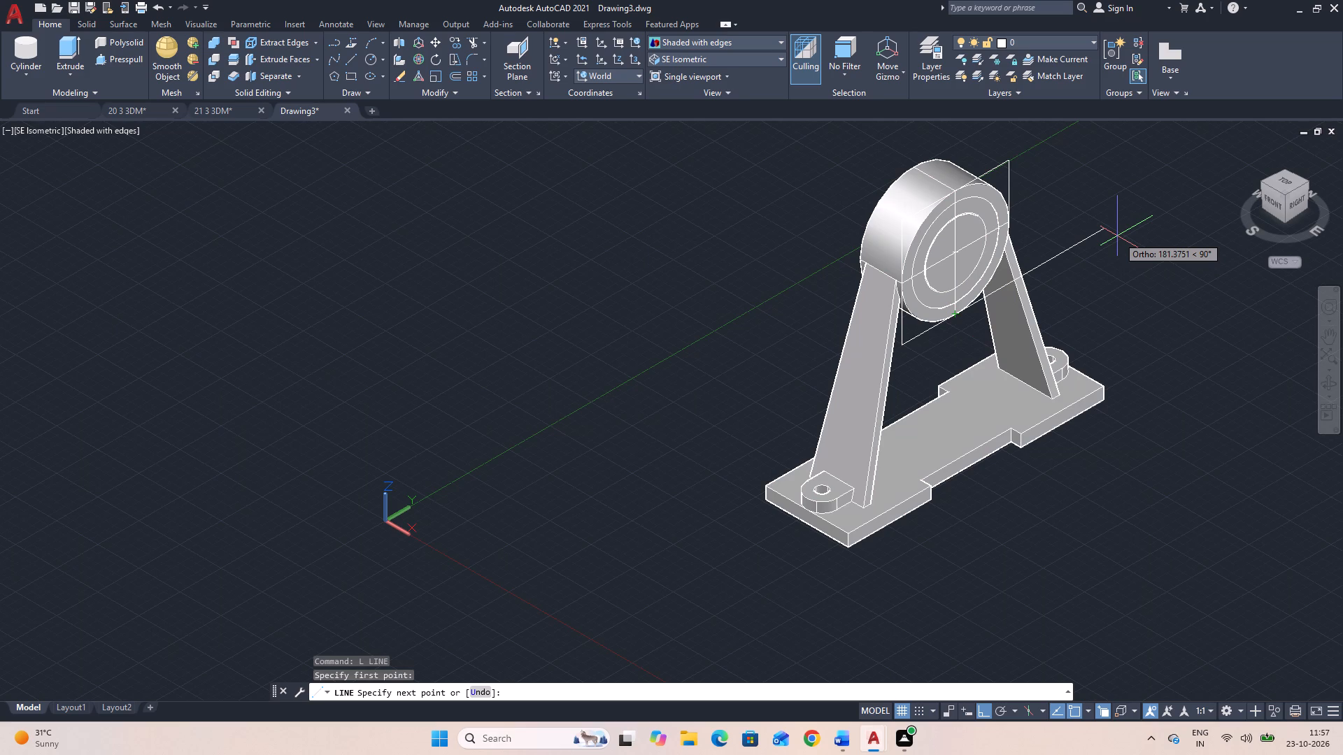
type("65")
key("Return")
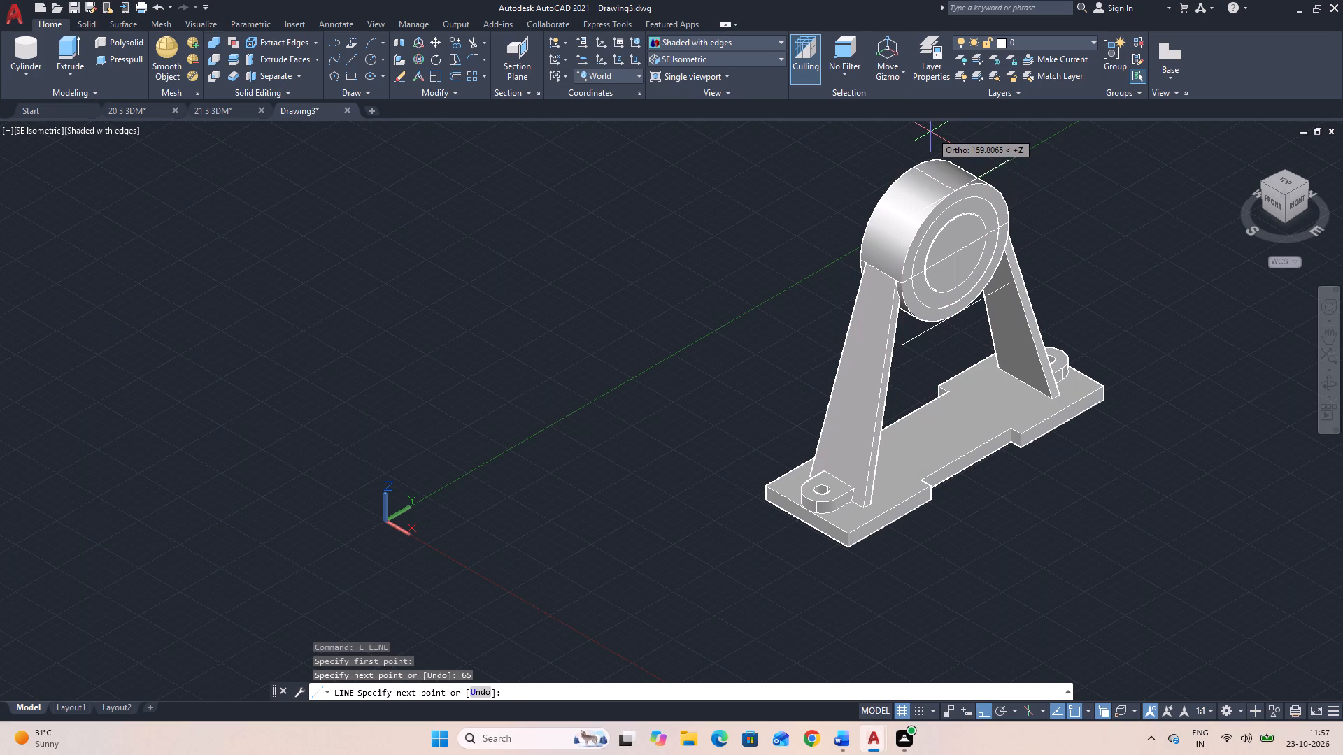
type("65")
key("Return")
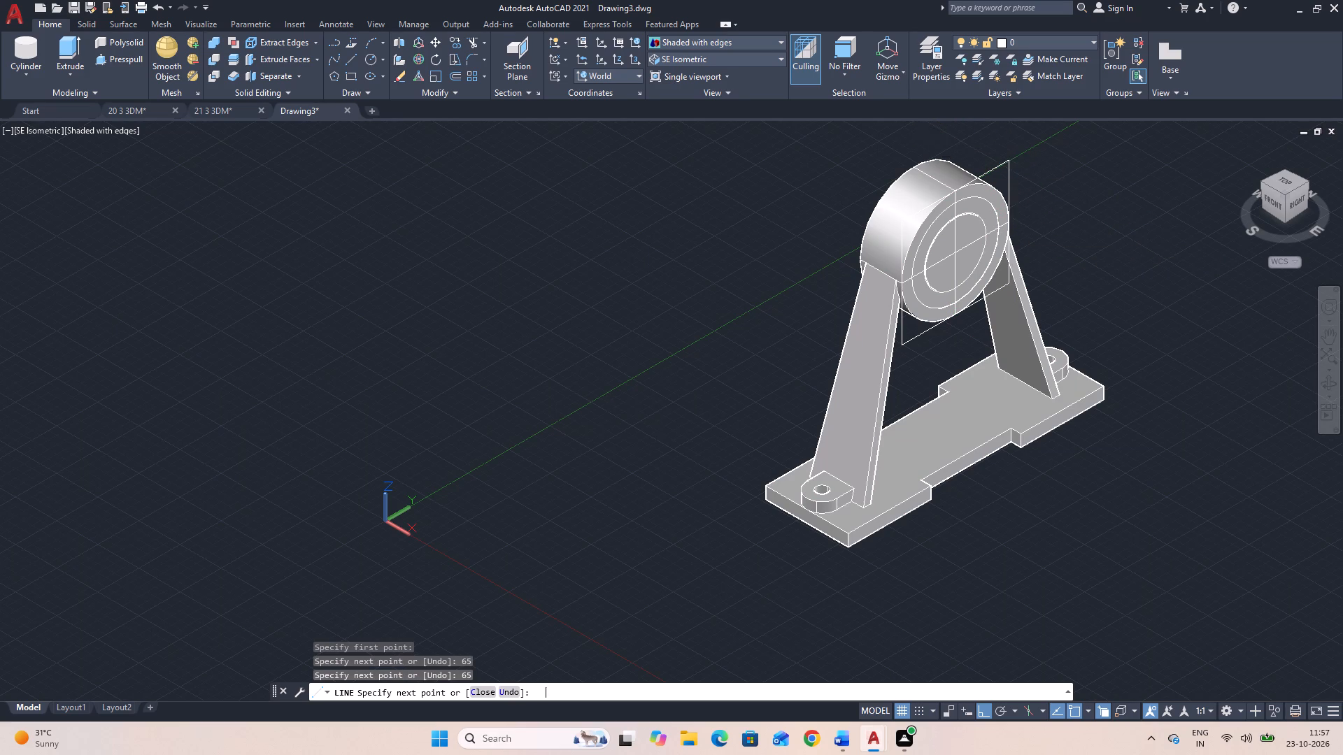
key("Escape")
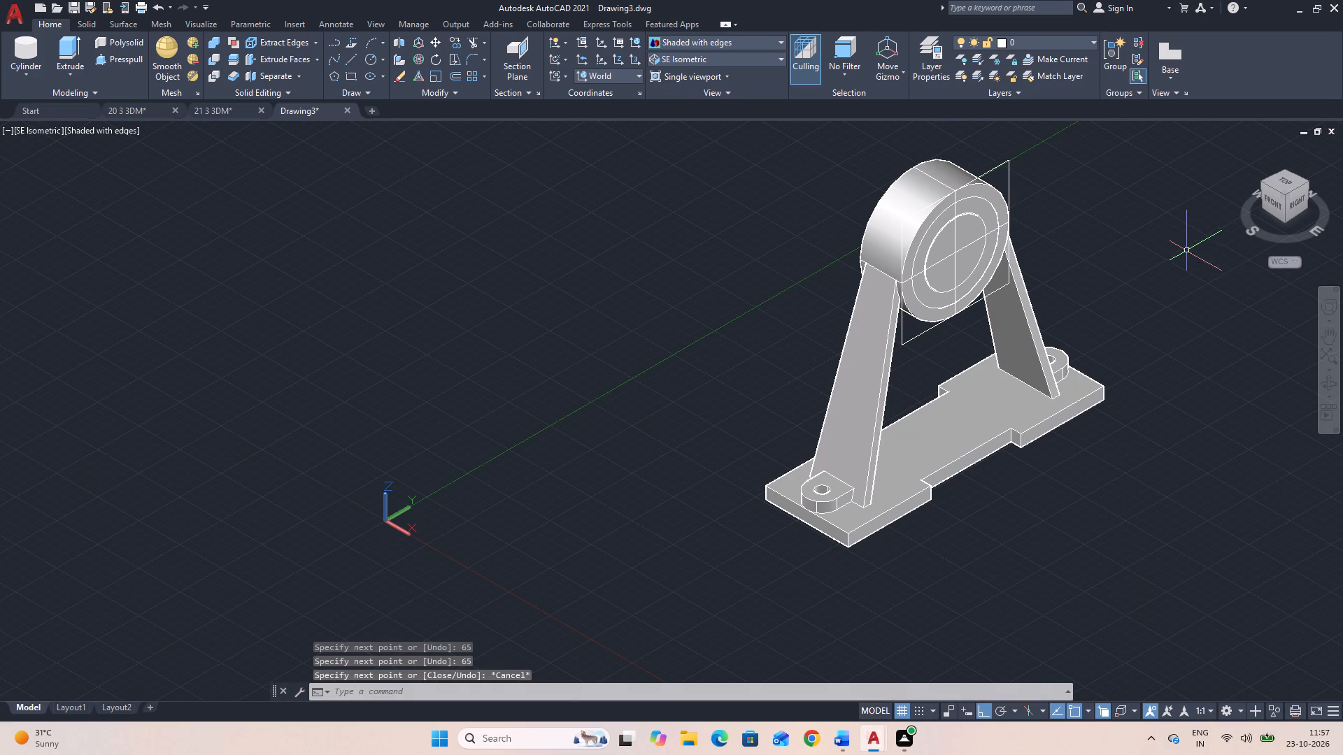
Draw both diagonals of the front-face square in one line run, from upper +Y through lower -Y and lower +Y to upper -Y corner.
middle_click_drag(1165, 257, 1086, 334)
type("L")
key("space")
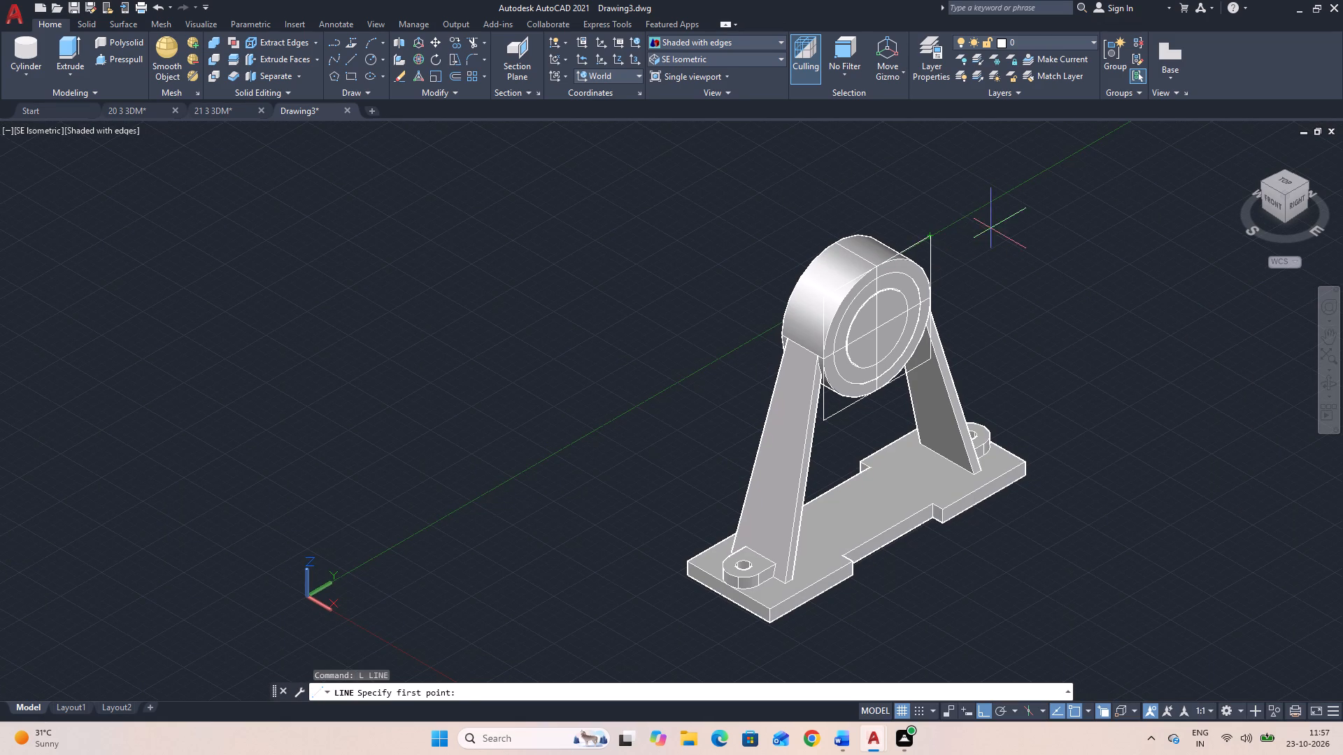
left_click(932, 236)
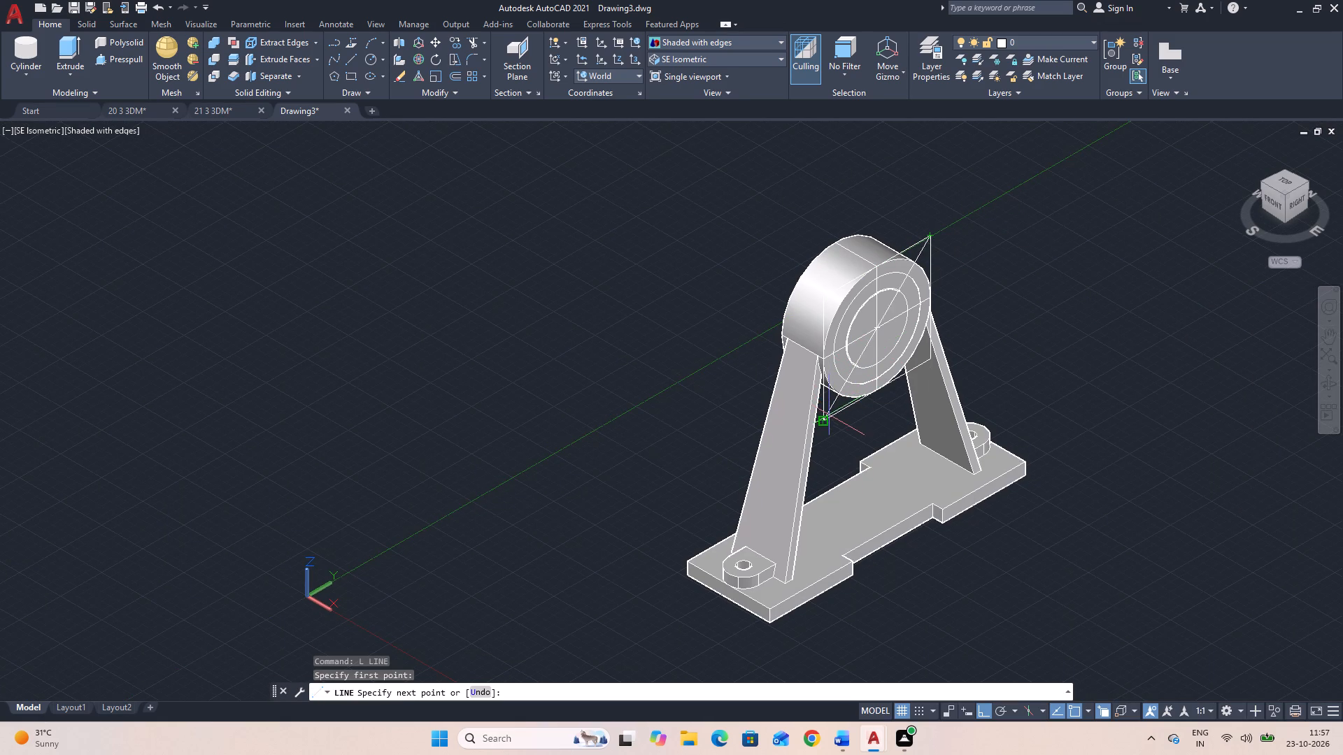
scroll(820, 419, "up", 3)
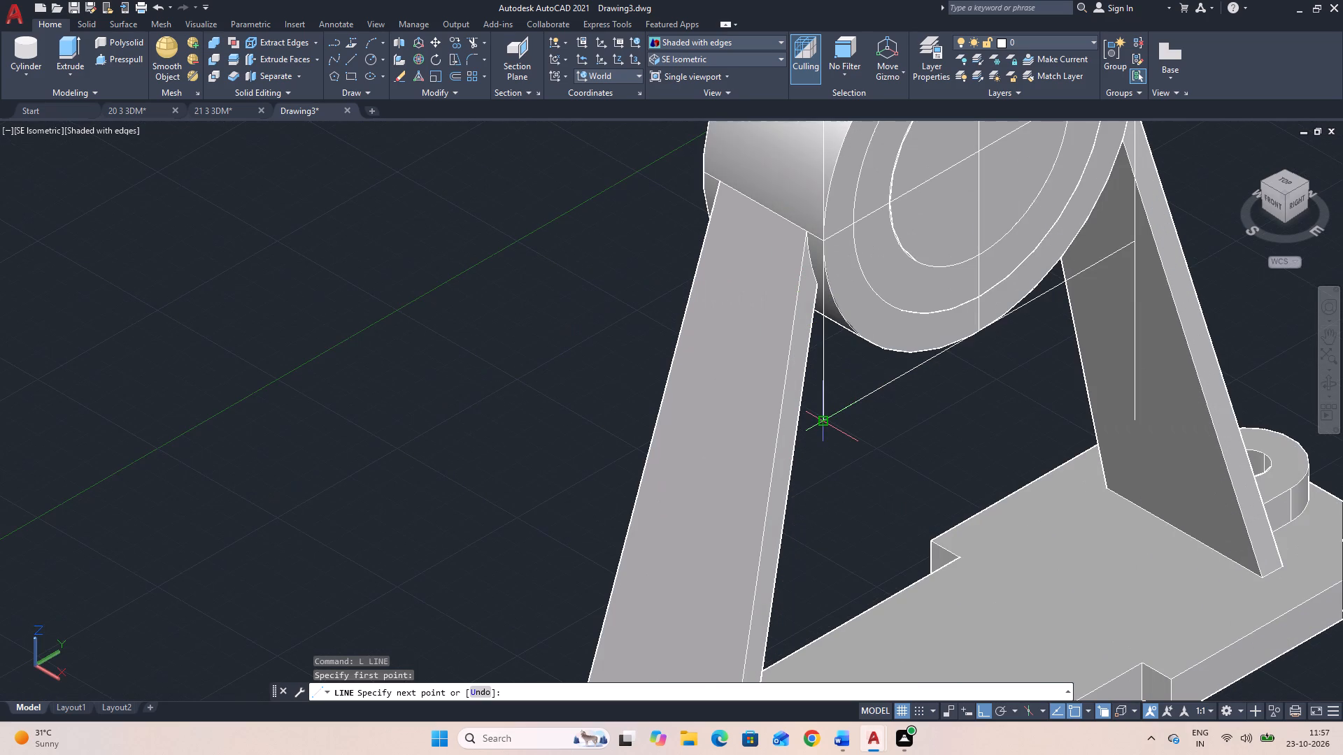
left_click(820, 419)
scroll(822, 419, "down", 1)
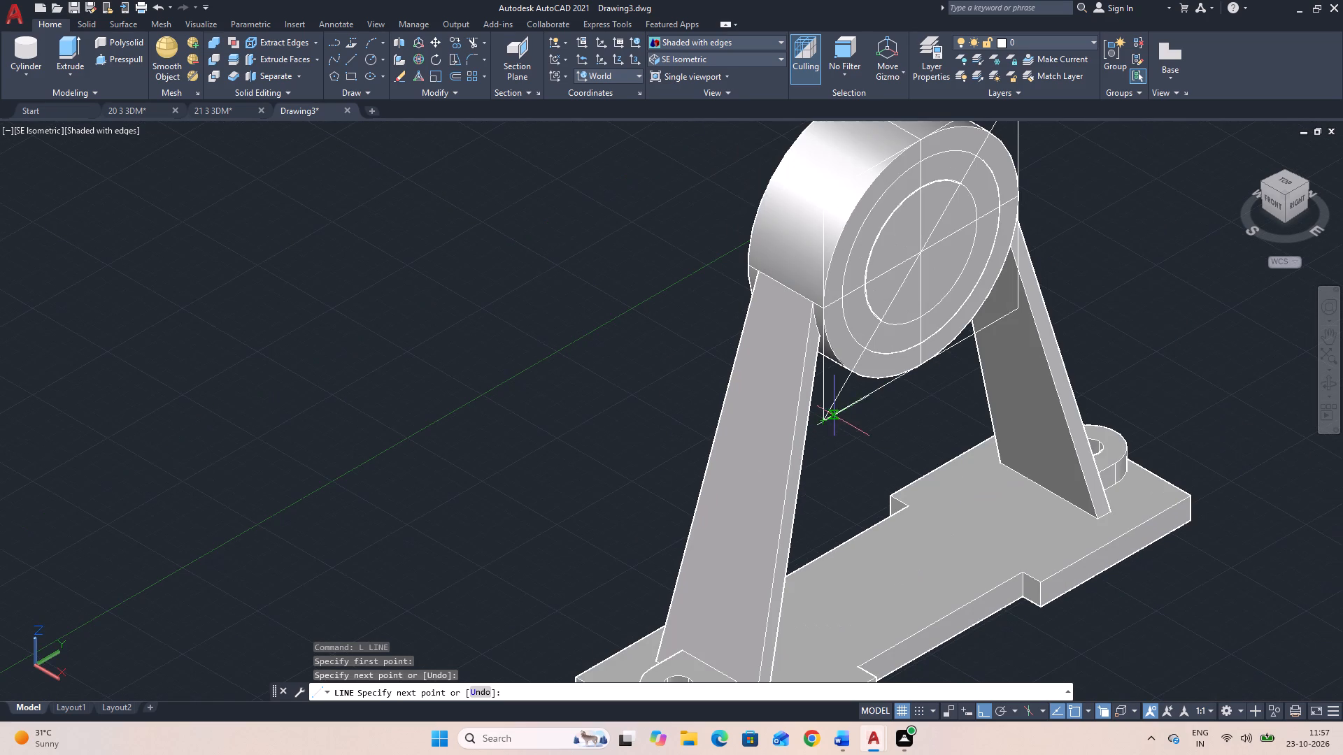
left_click(1022, 312)
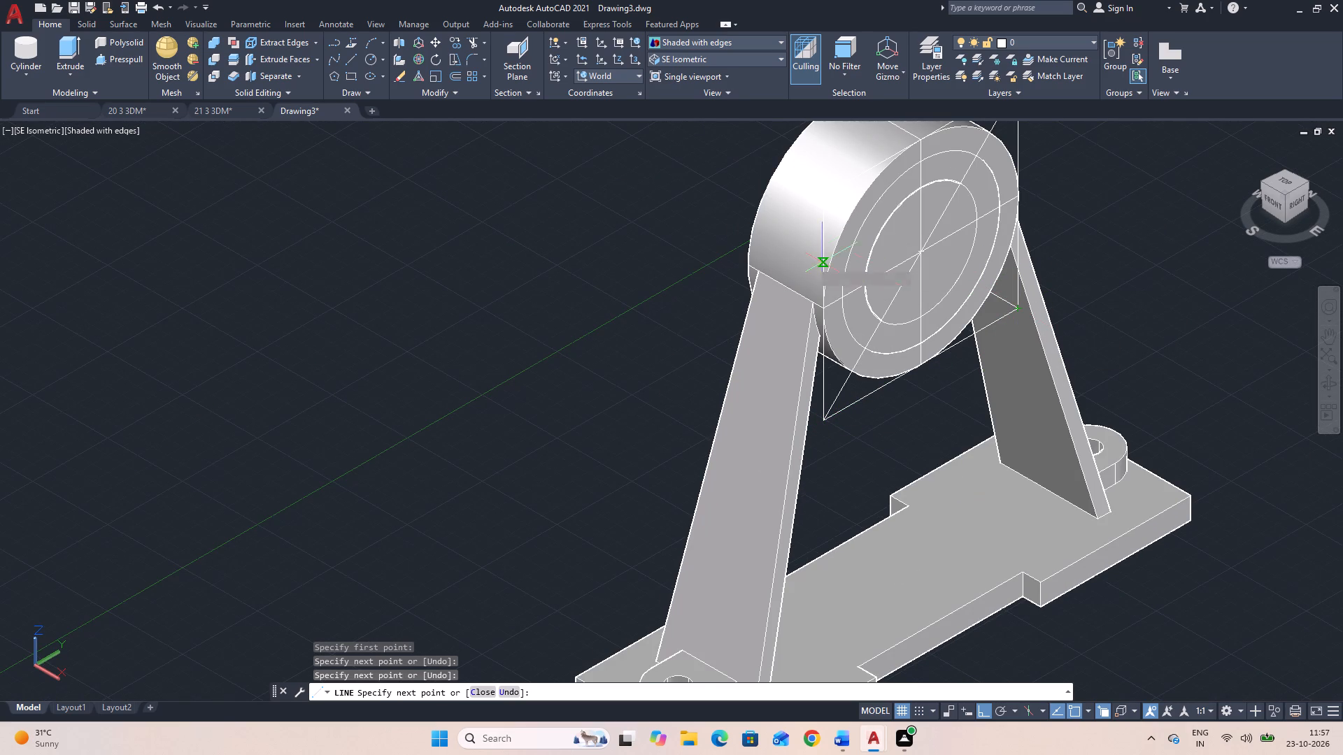
left_click(824, 200)
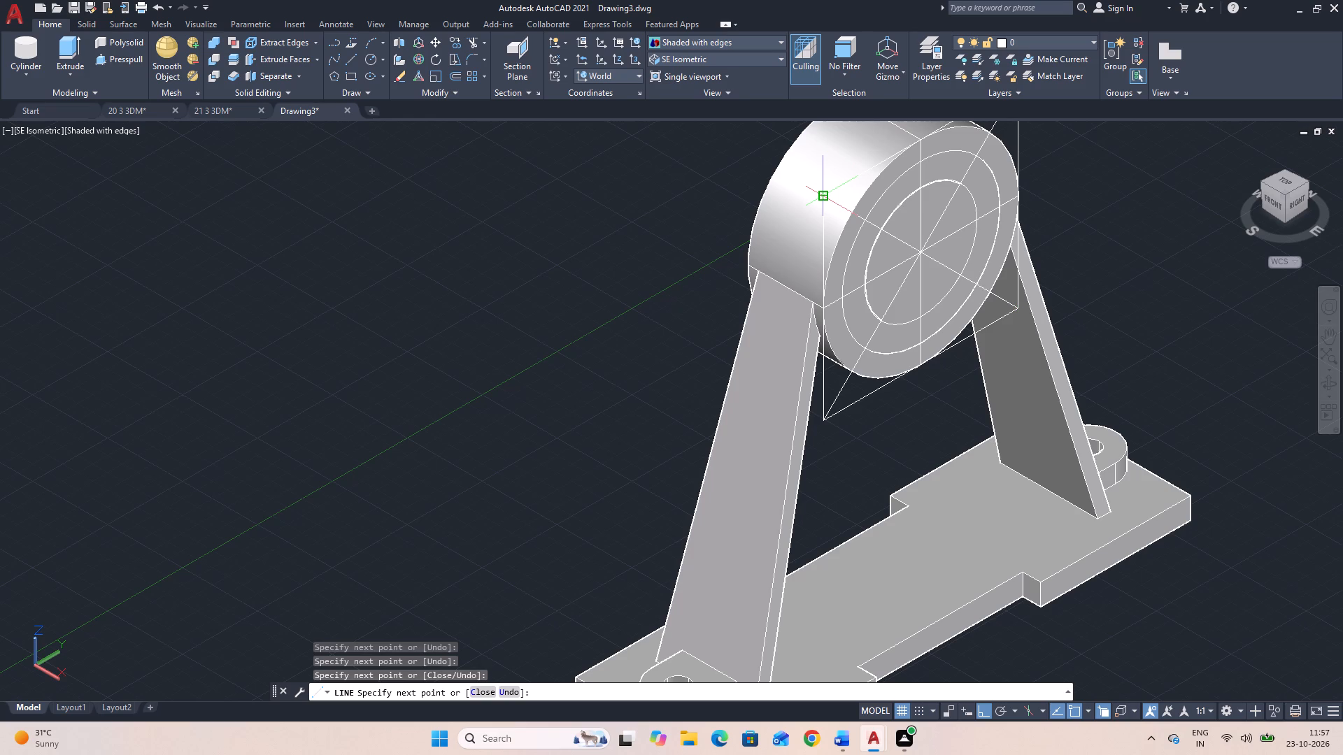
key("Escape")
scroll(1130, 231, "down", 1)
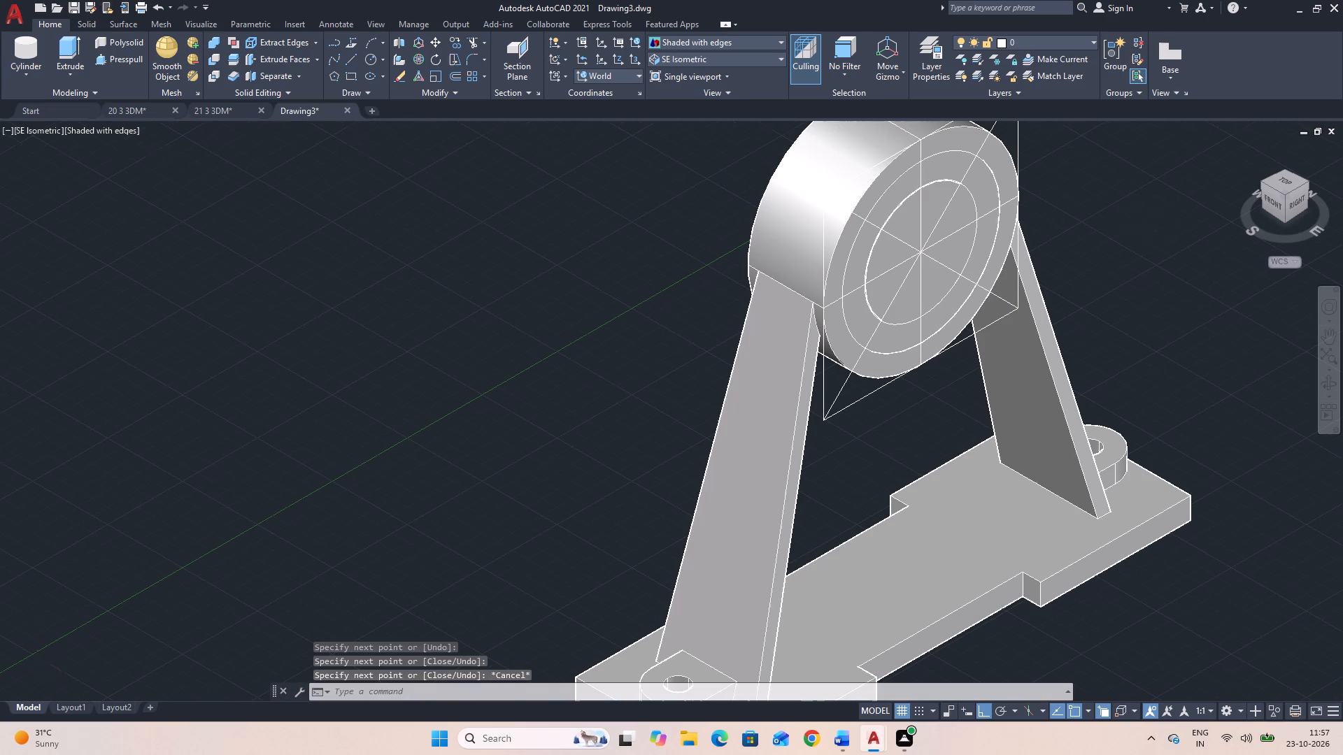
scroll(1130, 231, "up", 1)
middle_click_drag(1127, 232, 1118, 277)
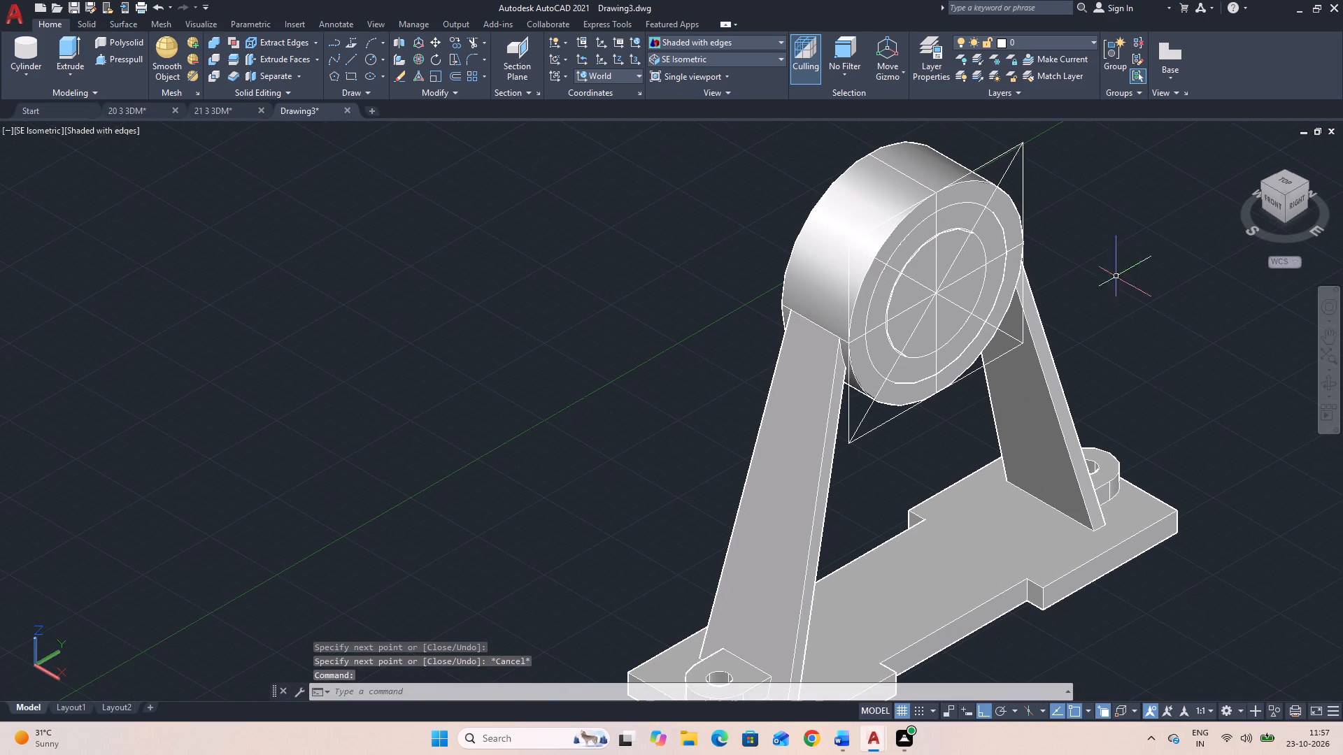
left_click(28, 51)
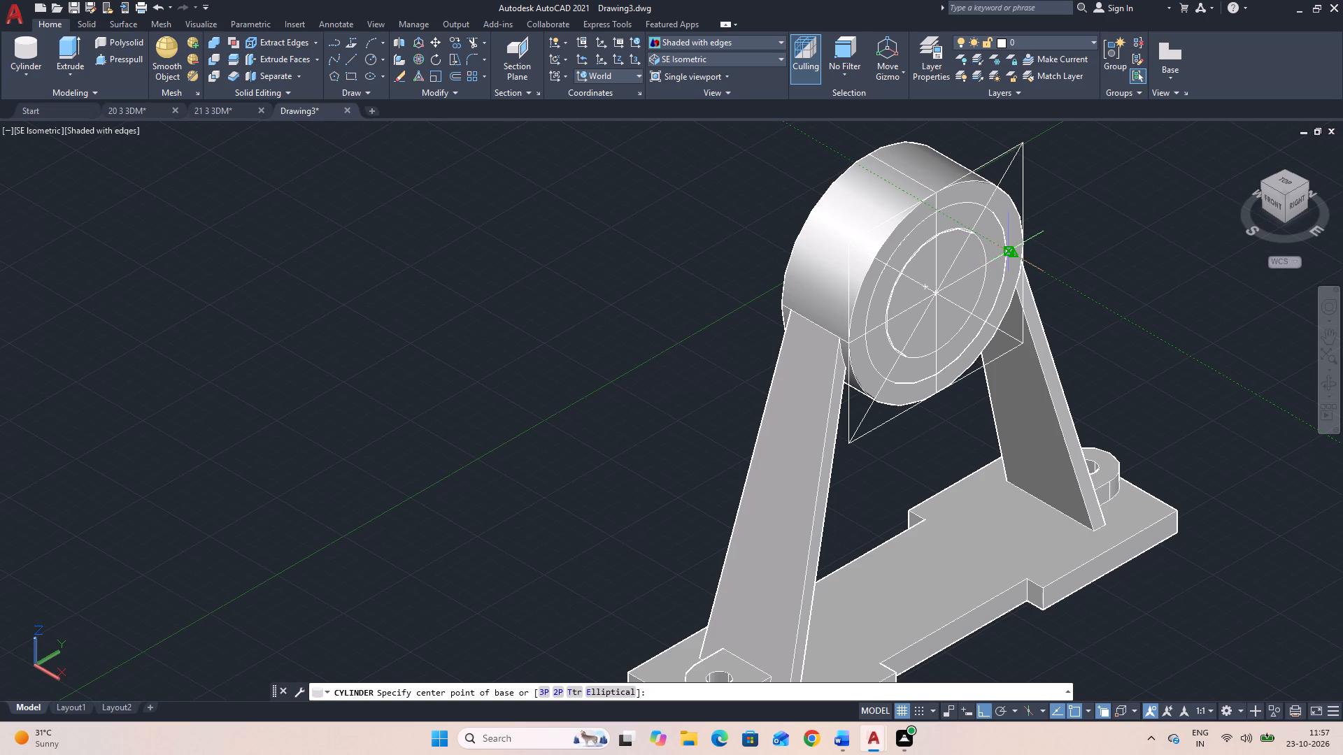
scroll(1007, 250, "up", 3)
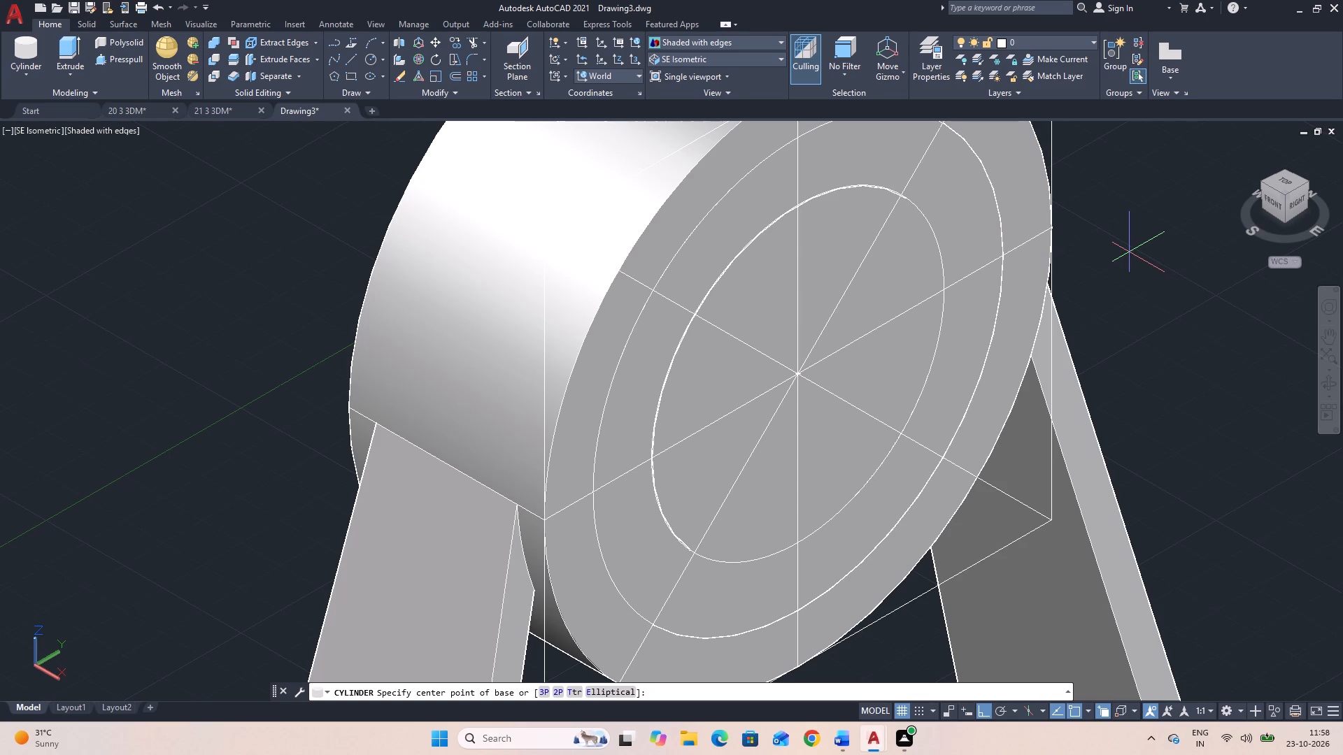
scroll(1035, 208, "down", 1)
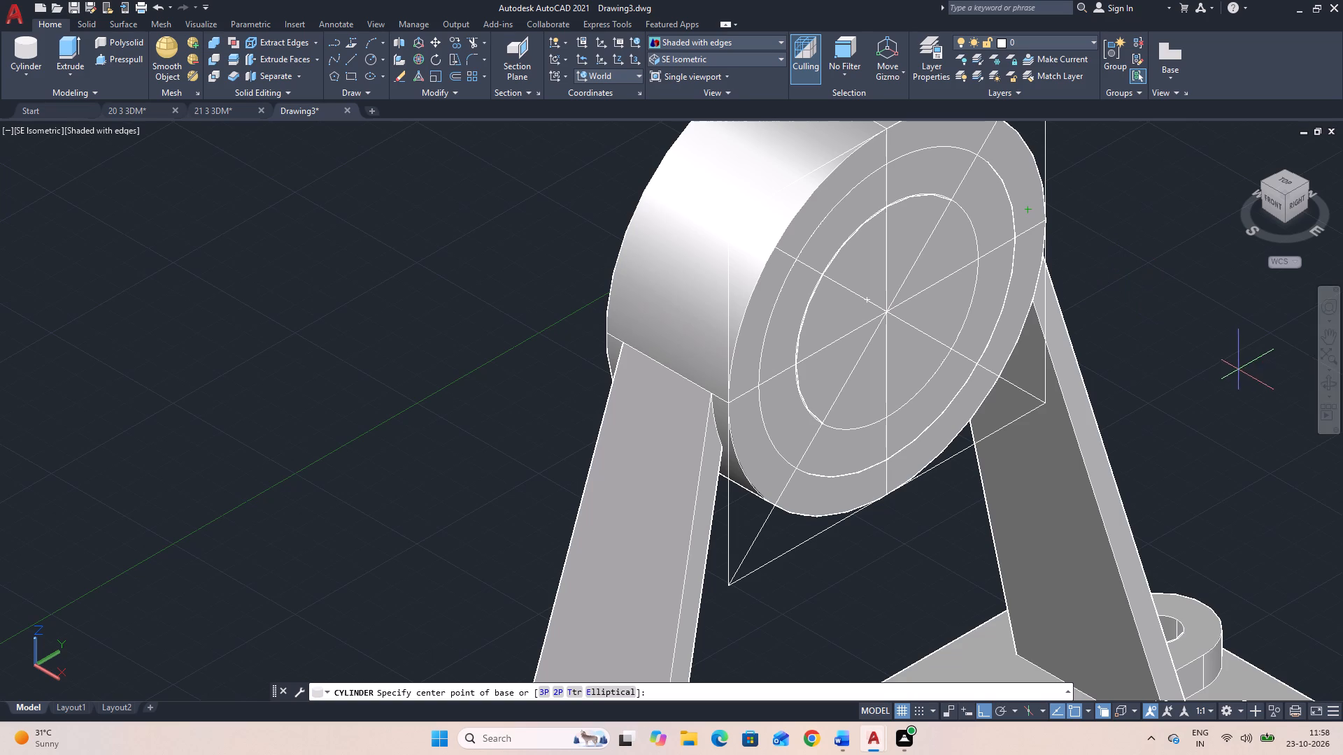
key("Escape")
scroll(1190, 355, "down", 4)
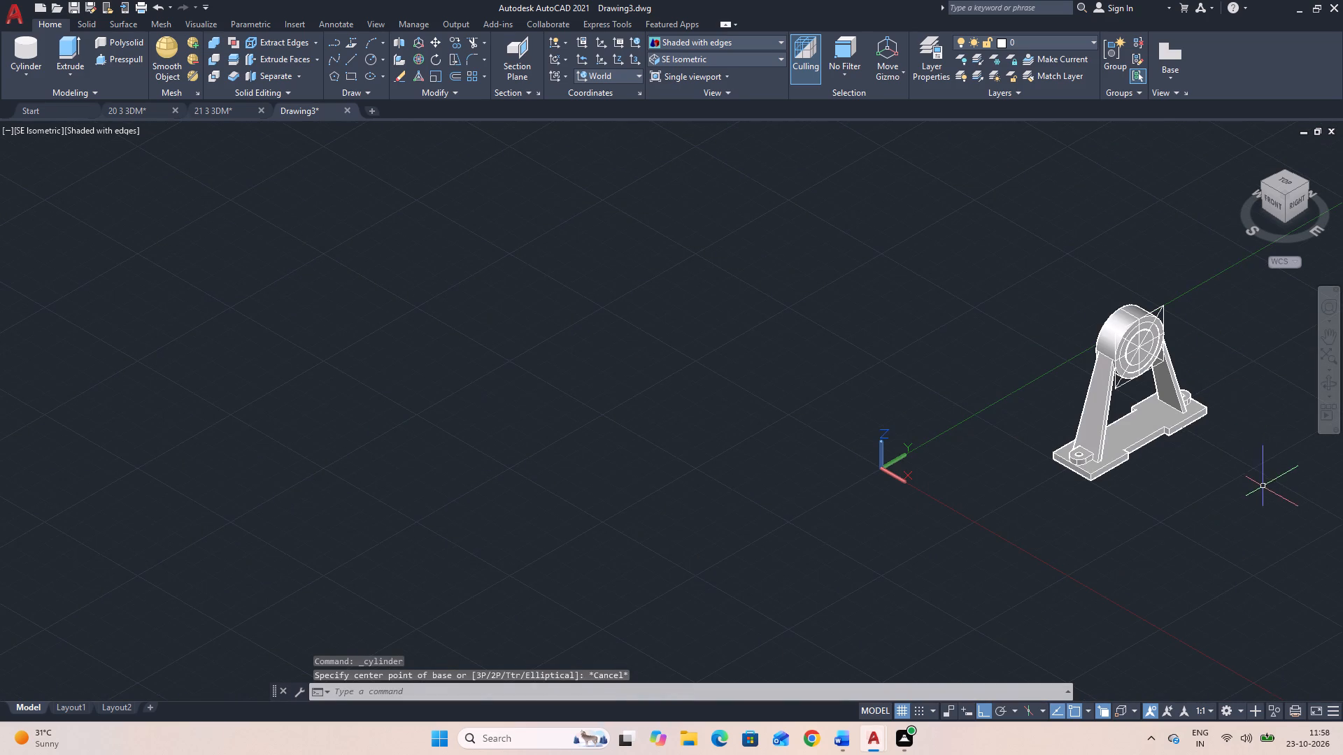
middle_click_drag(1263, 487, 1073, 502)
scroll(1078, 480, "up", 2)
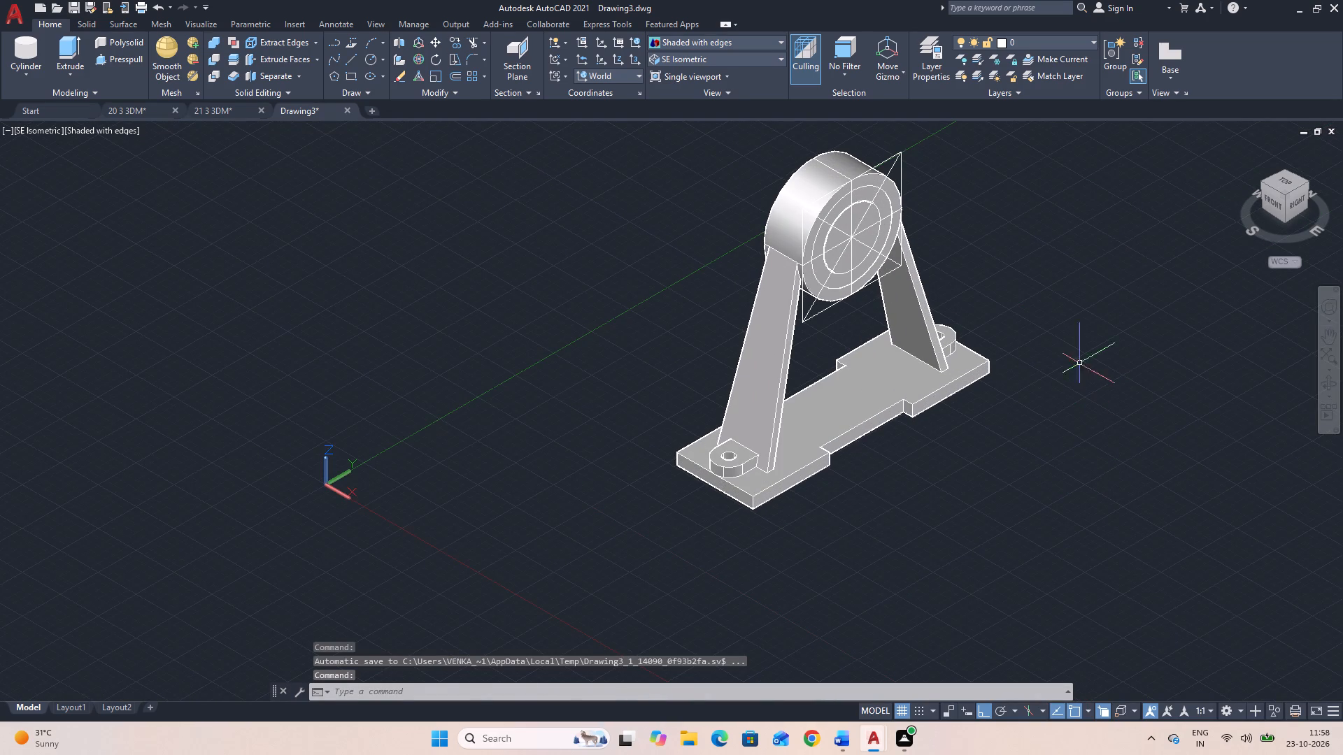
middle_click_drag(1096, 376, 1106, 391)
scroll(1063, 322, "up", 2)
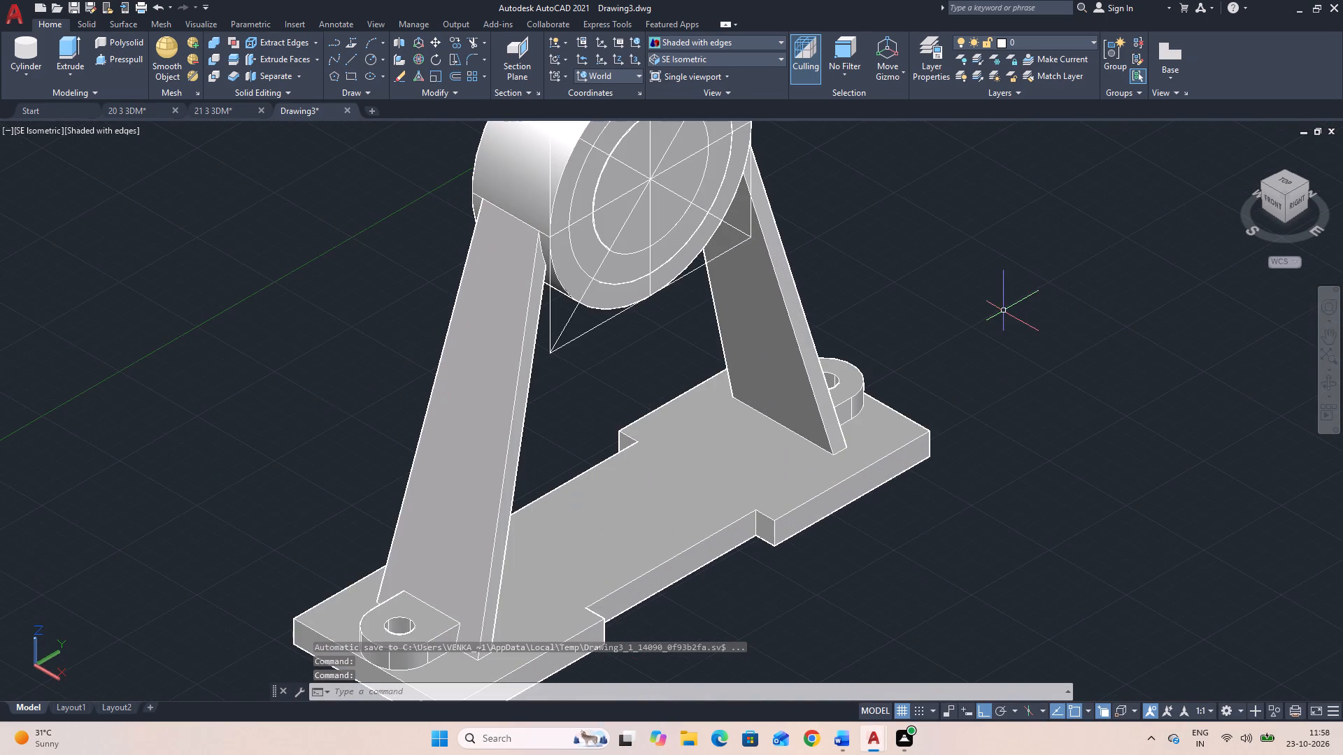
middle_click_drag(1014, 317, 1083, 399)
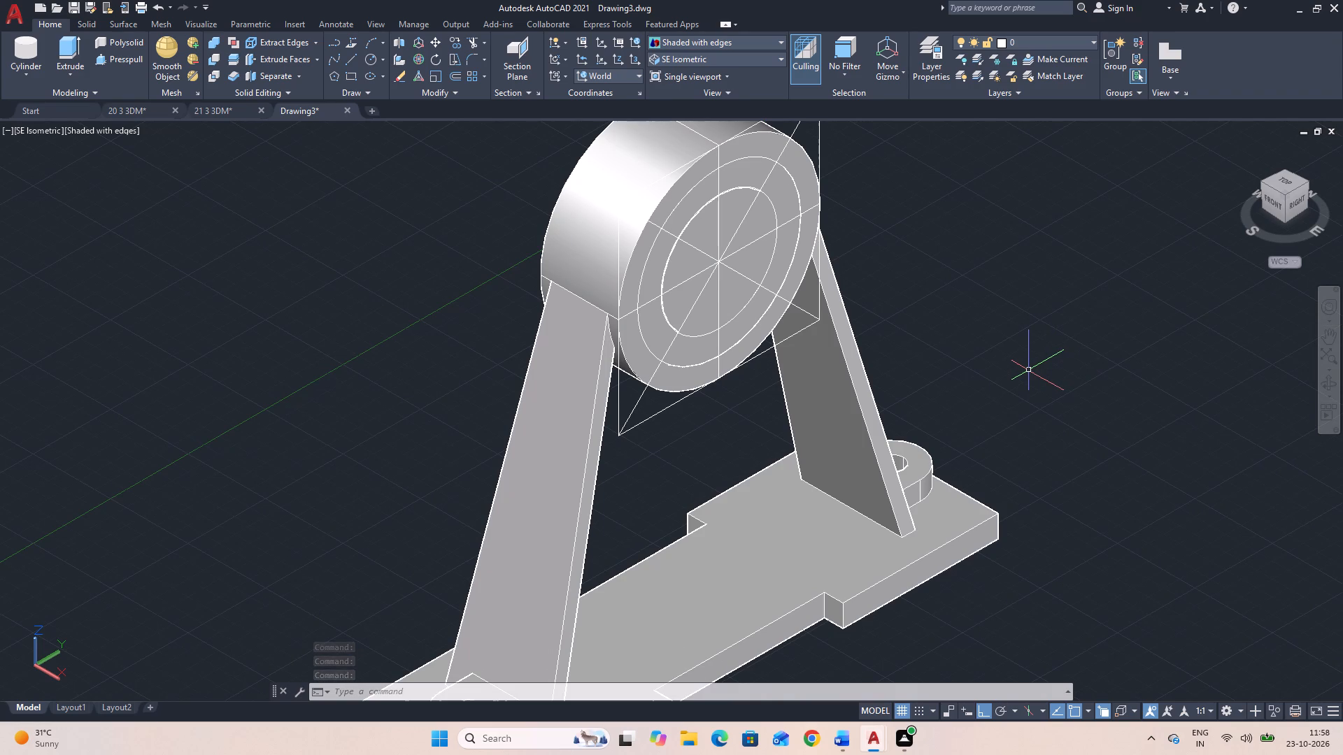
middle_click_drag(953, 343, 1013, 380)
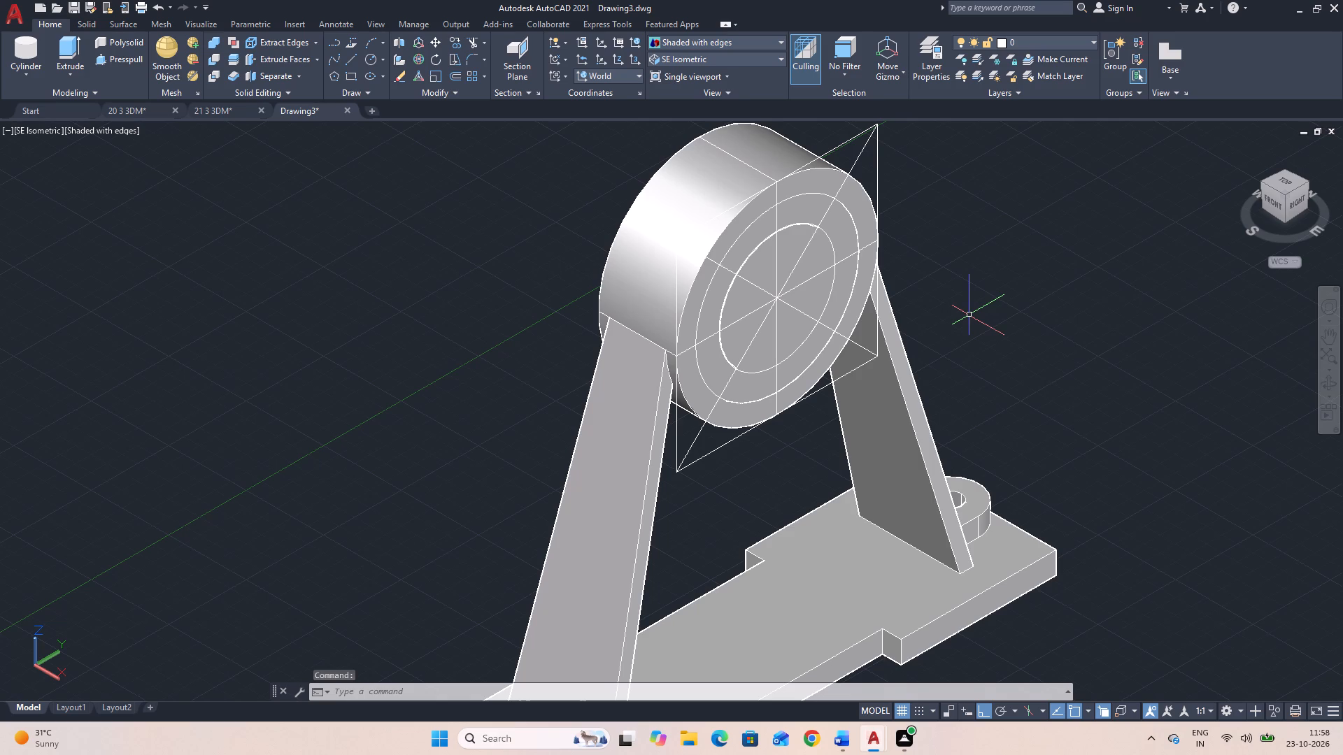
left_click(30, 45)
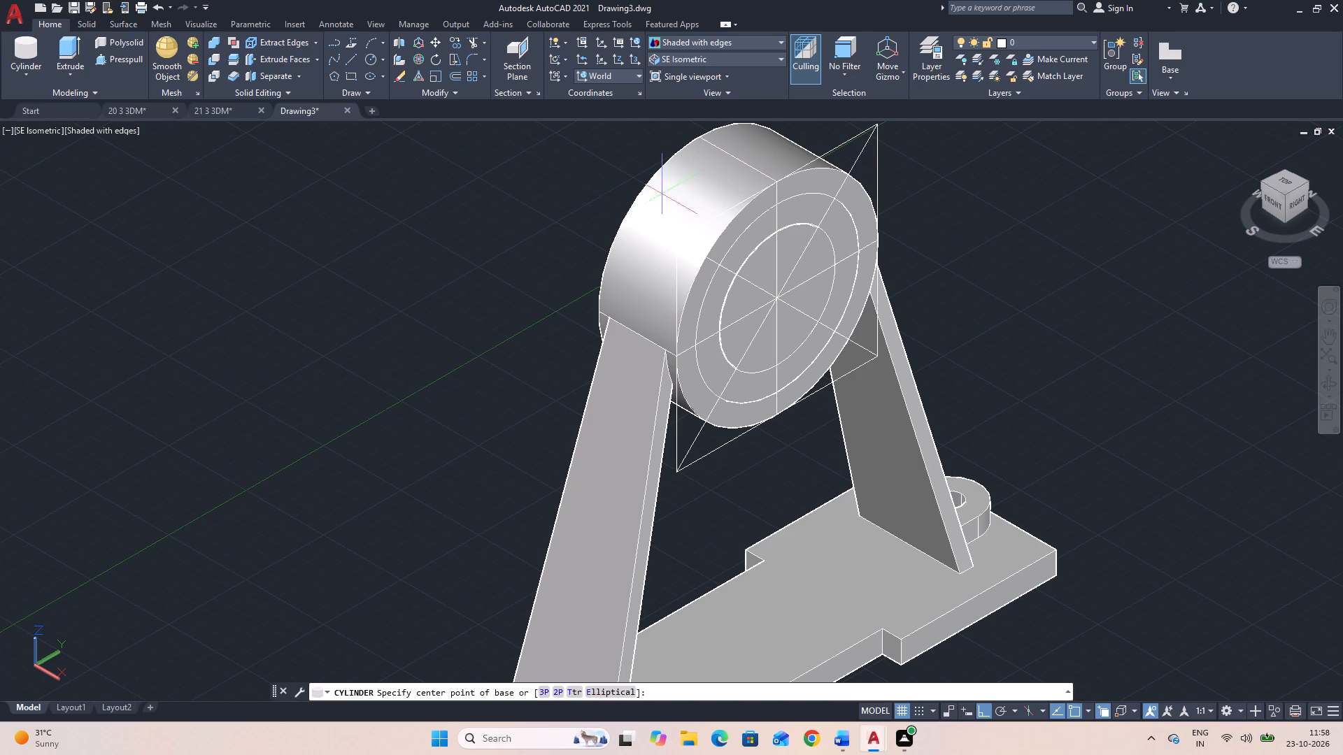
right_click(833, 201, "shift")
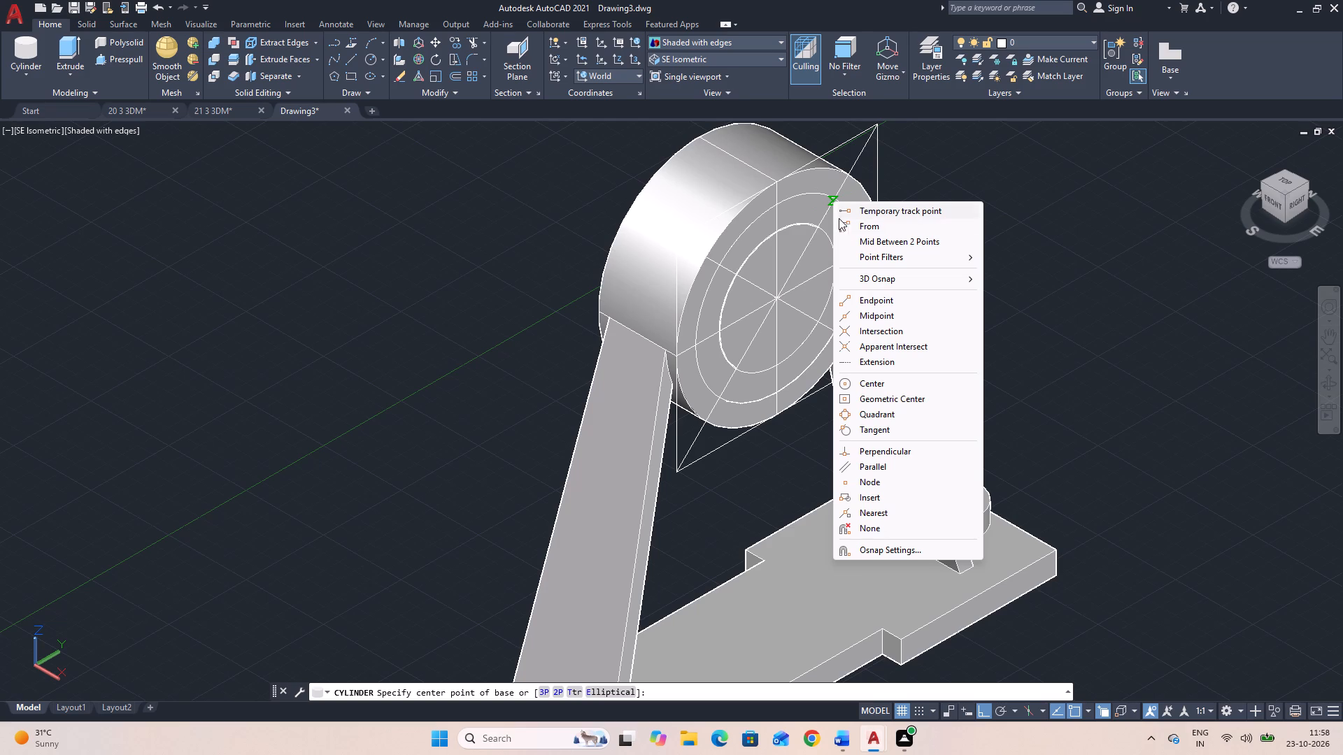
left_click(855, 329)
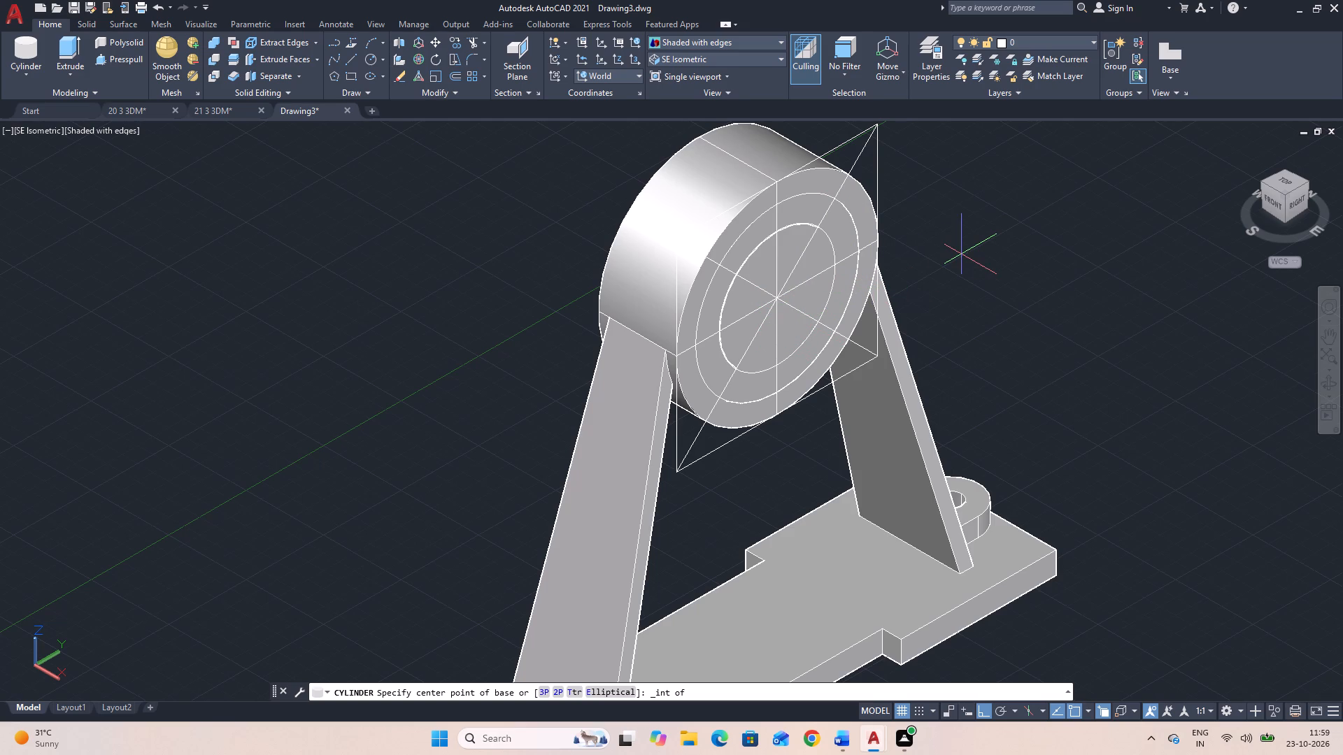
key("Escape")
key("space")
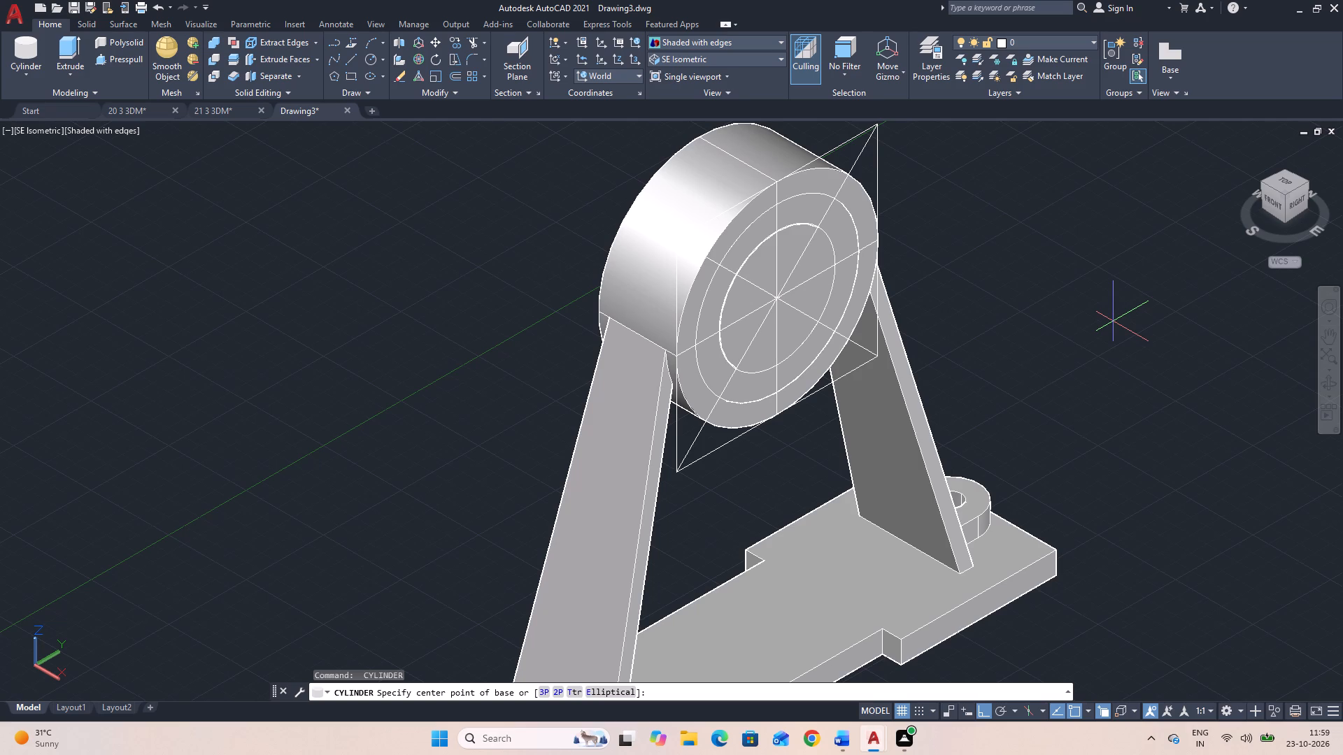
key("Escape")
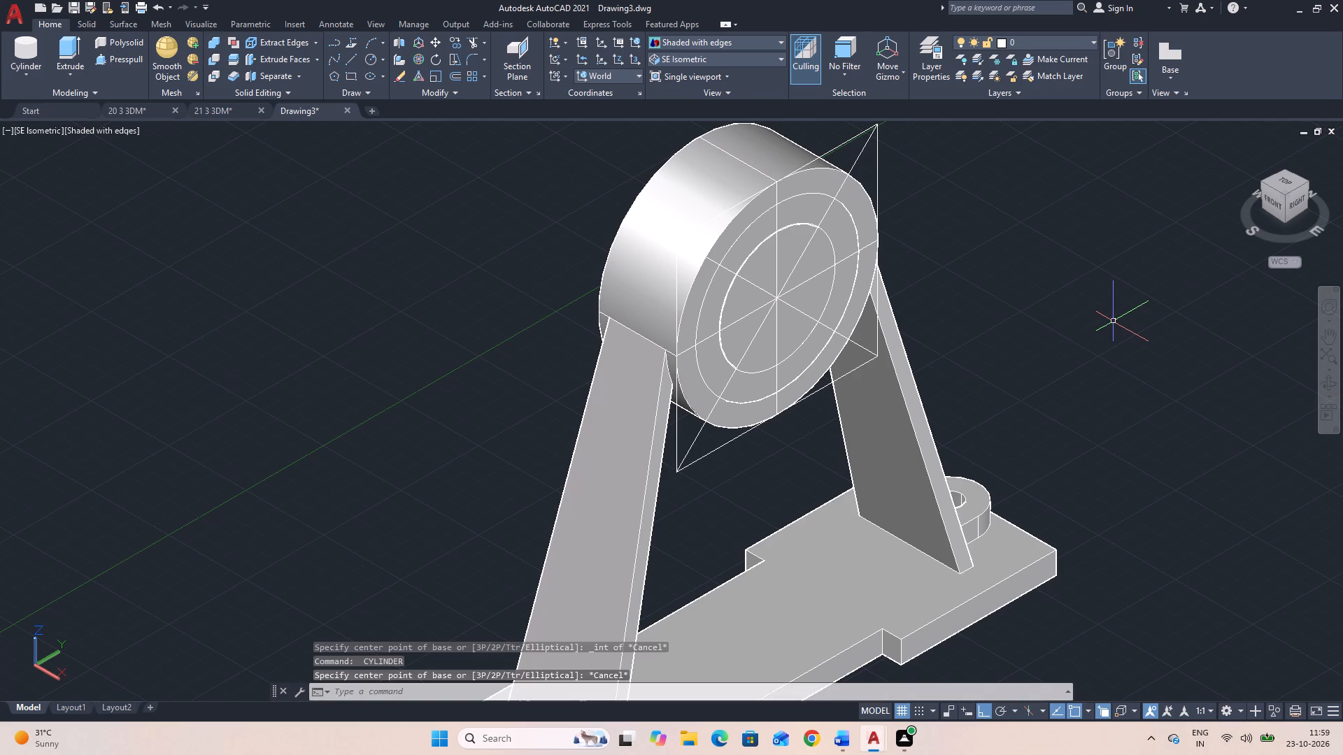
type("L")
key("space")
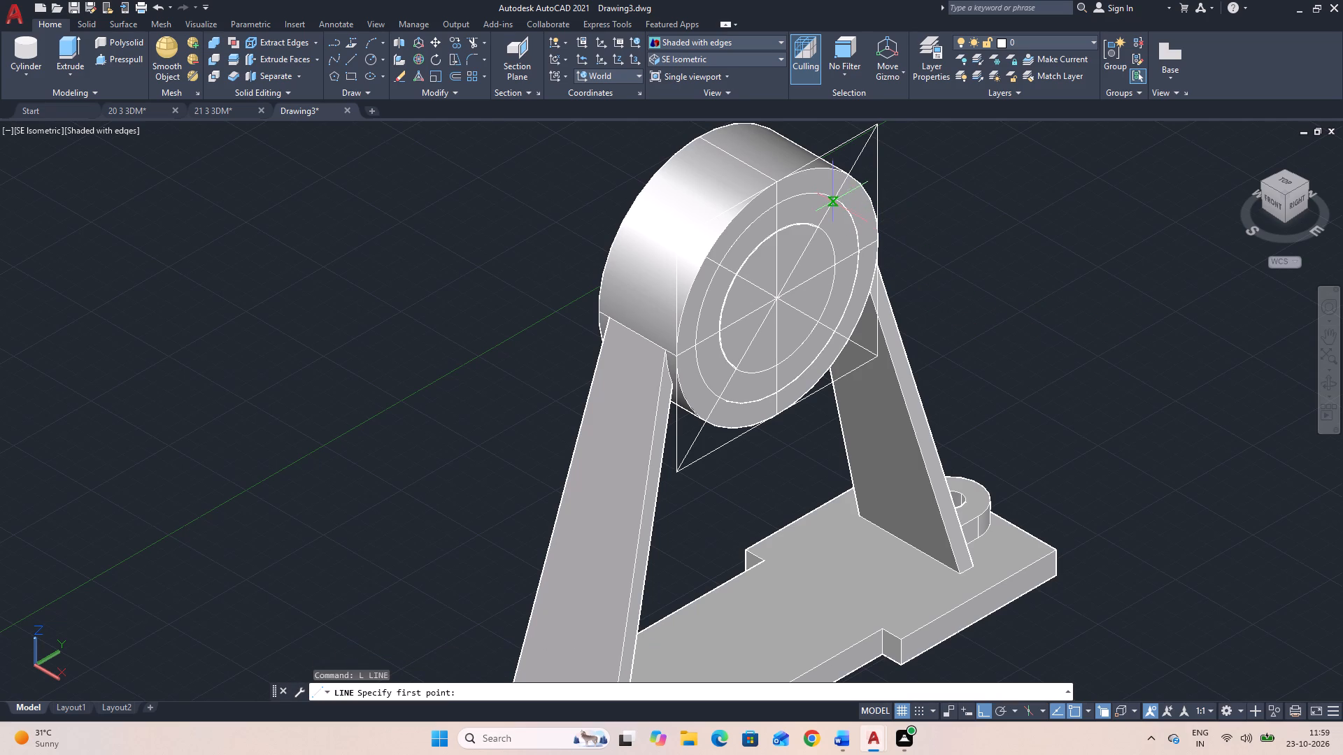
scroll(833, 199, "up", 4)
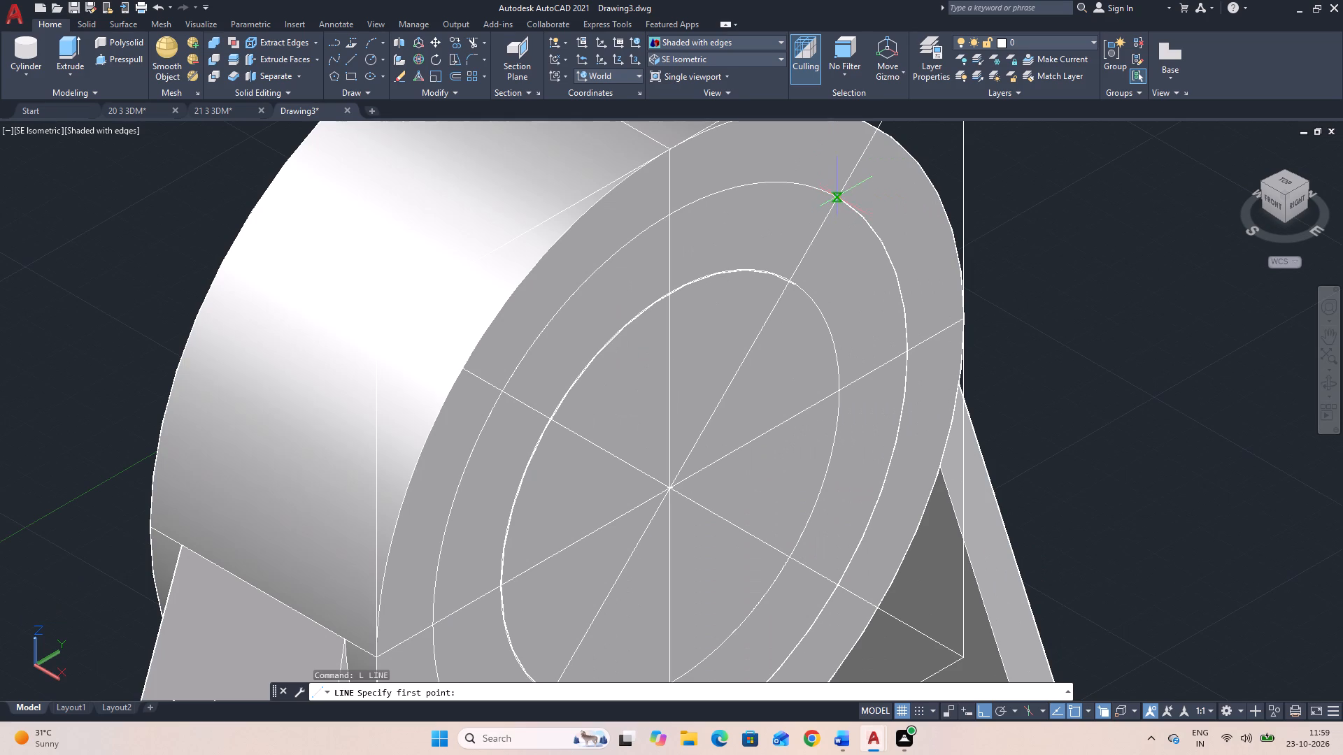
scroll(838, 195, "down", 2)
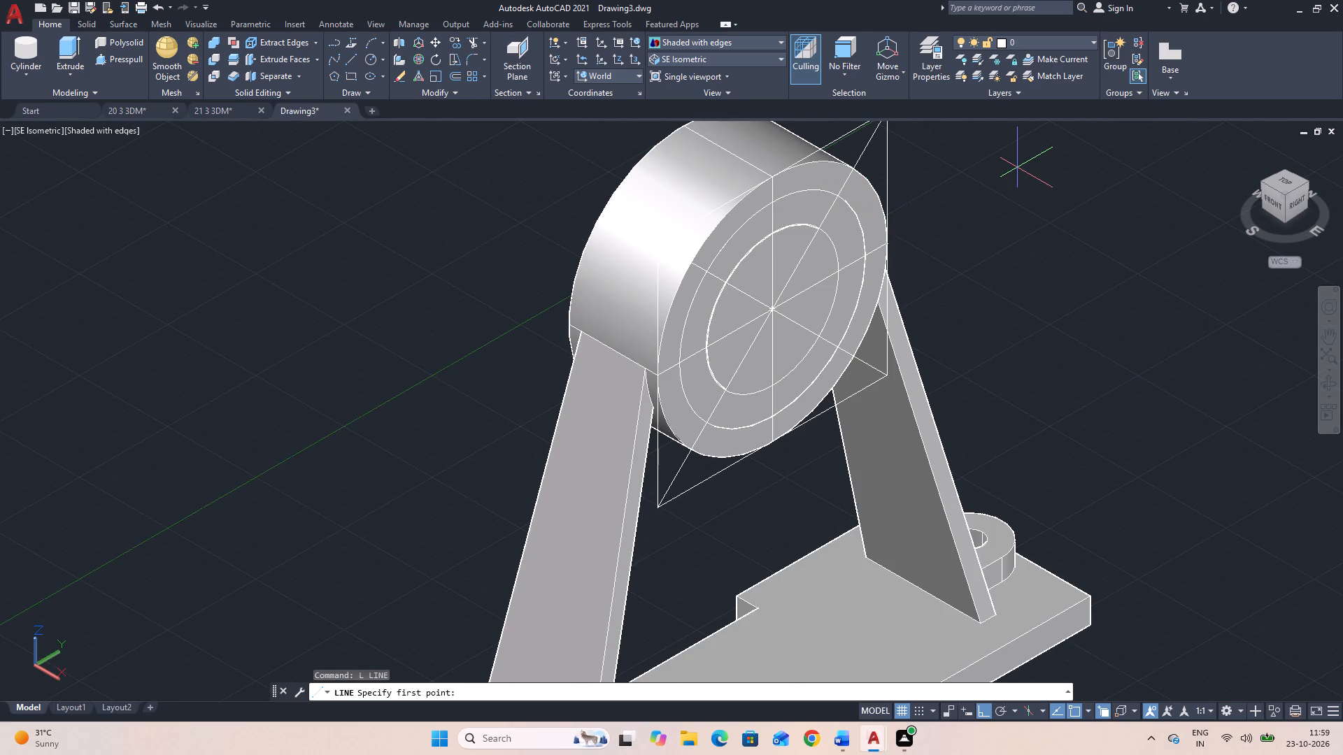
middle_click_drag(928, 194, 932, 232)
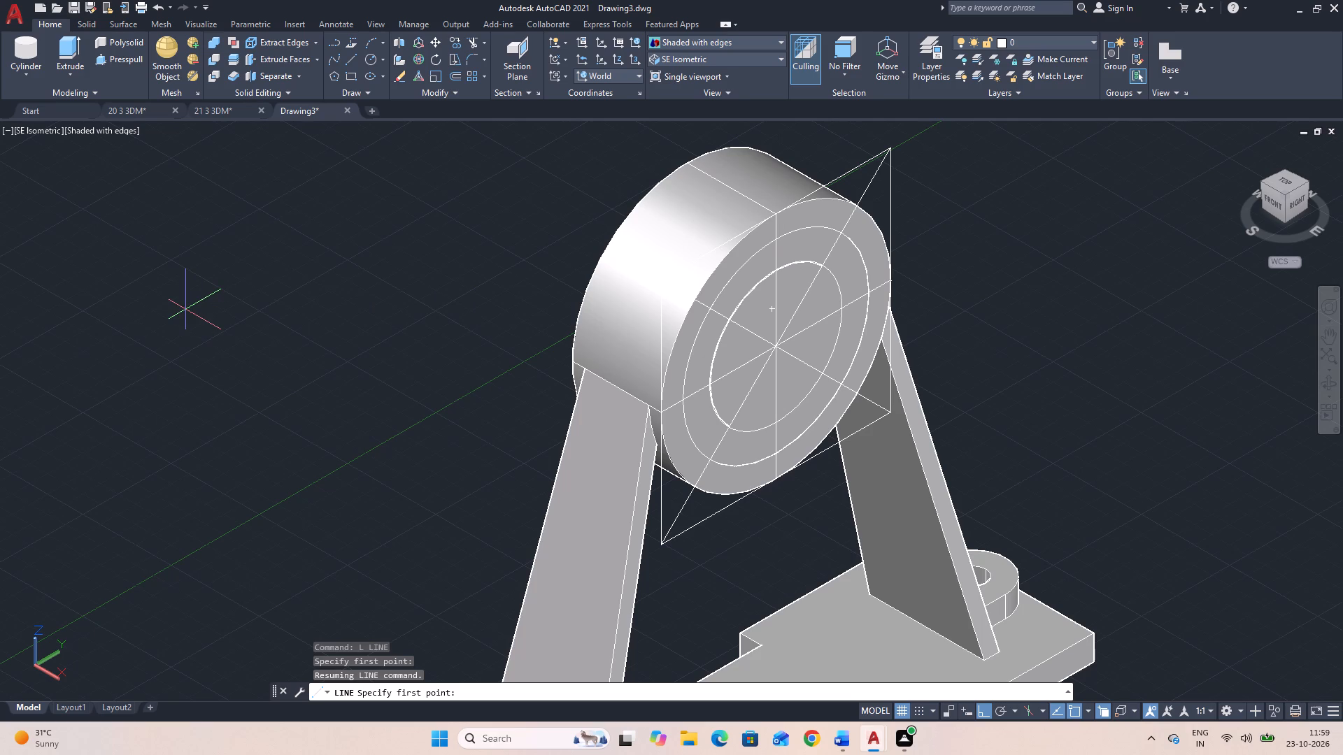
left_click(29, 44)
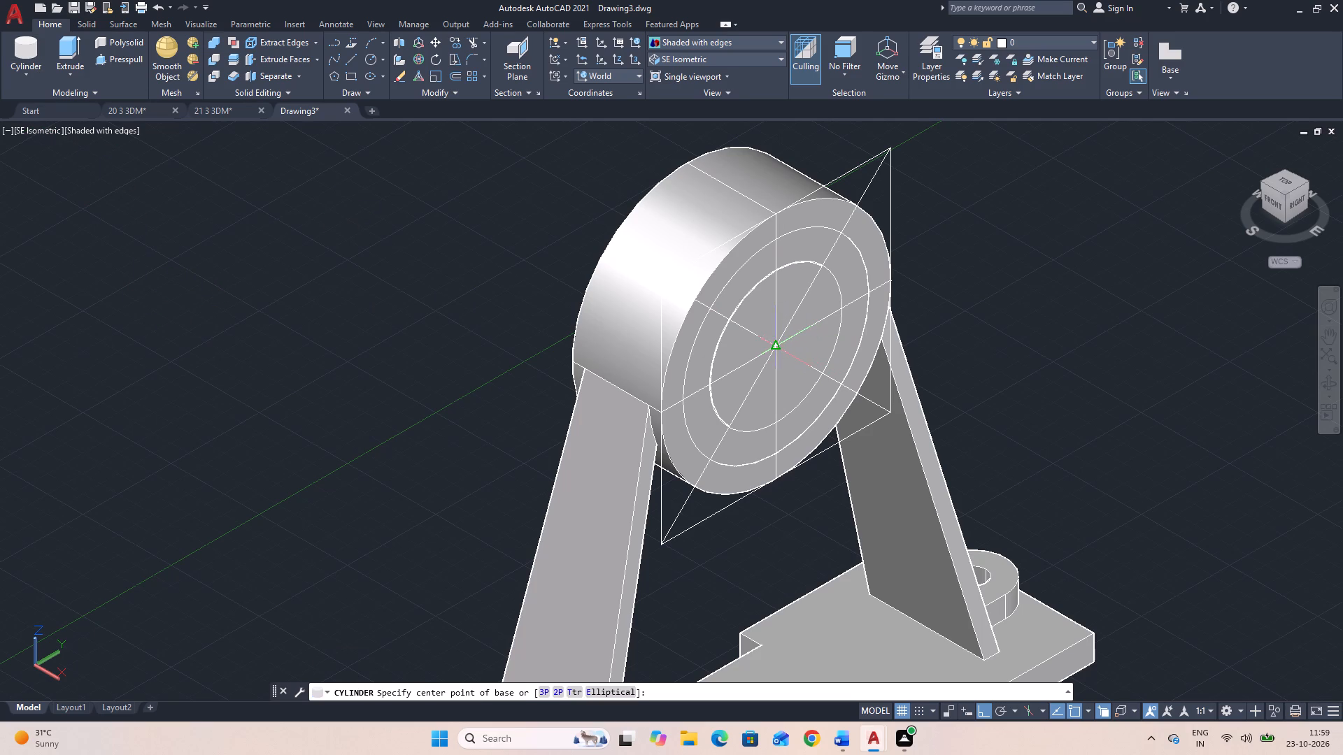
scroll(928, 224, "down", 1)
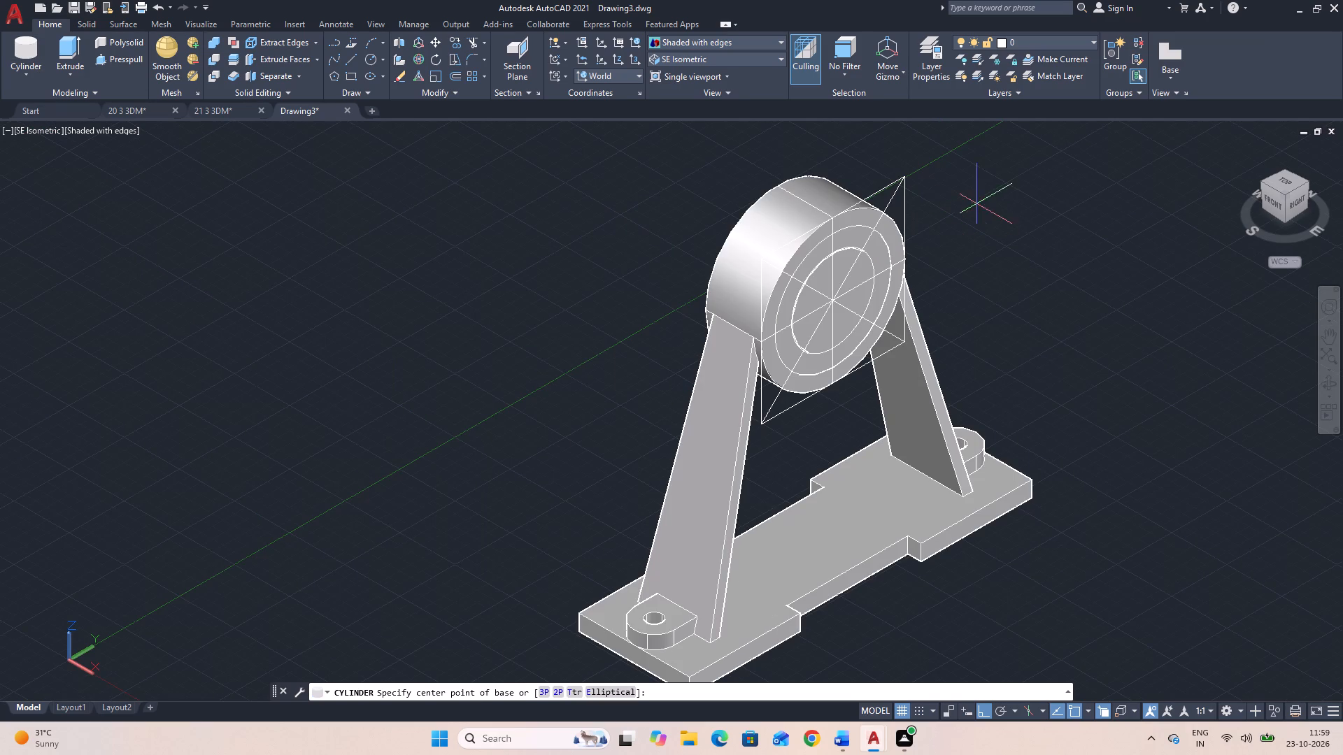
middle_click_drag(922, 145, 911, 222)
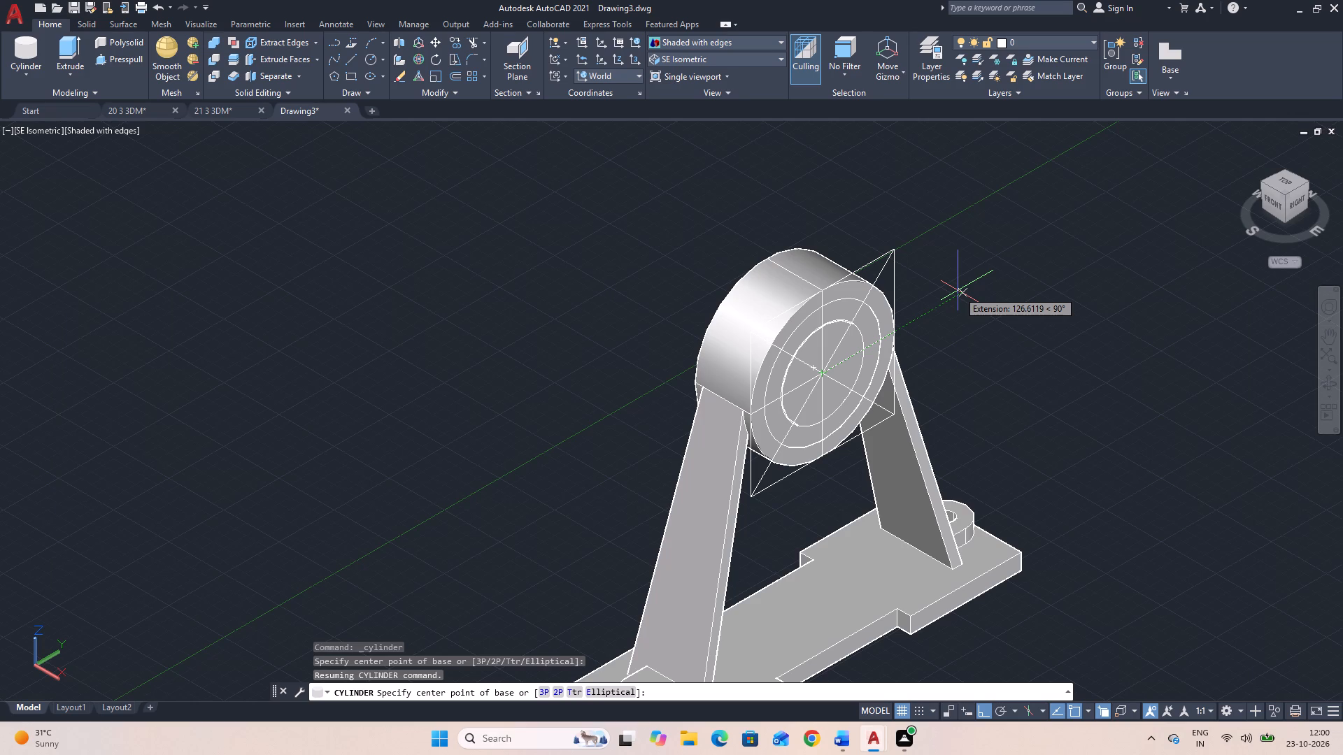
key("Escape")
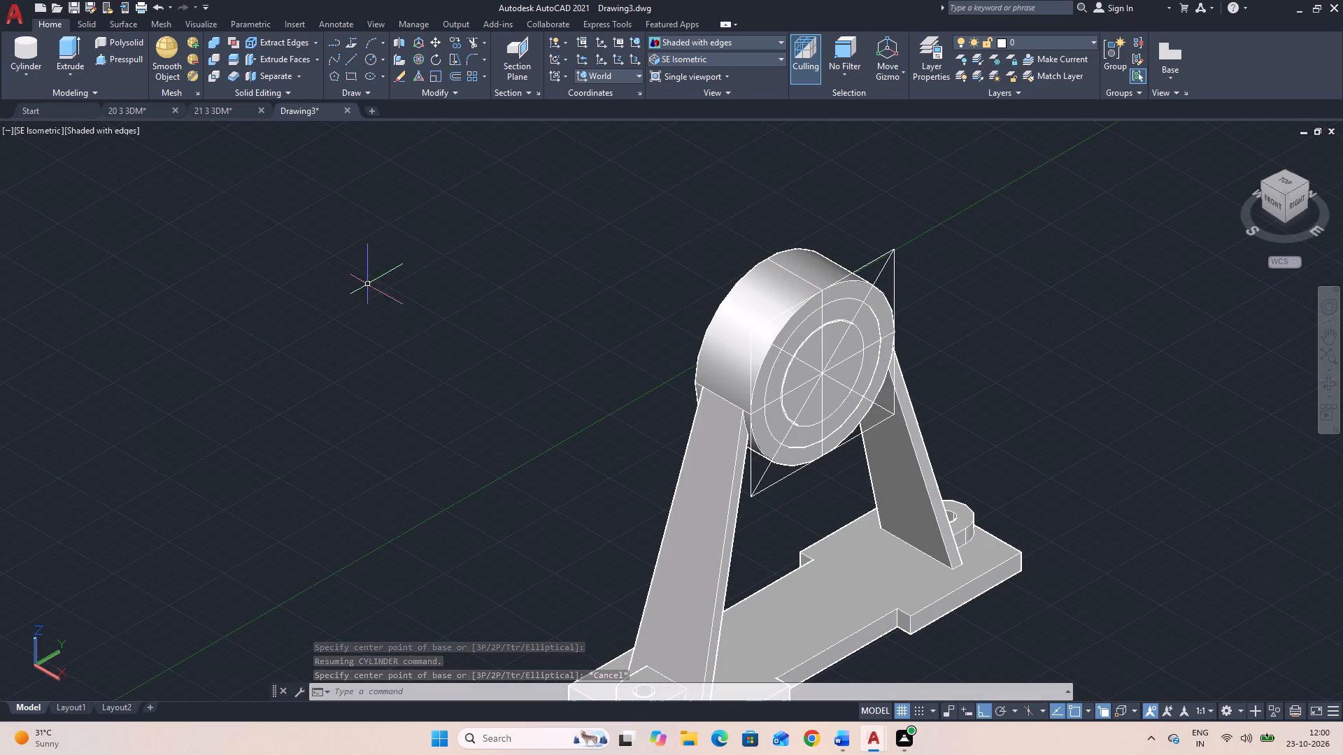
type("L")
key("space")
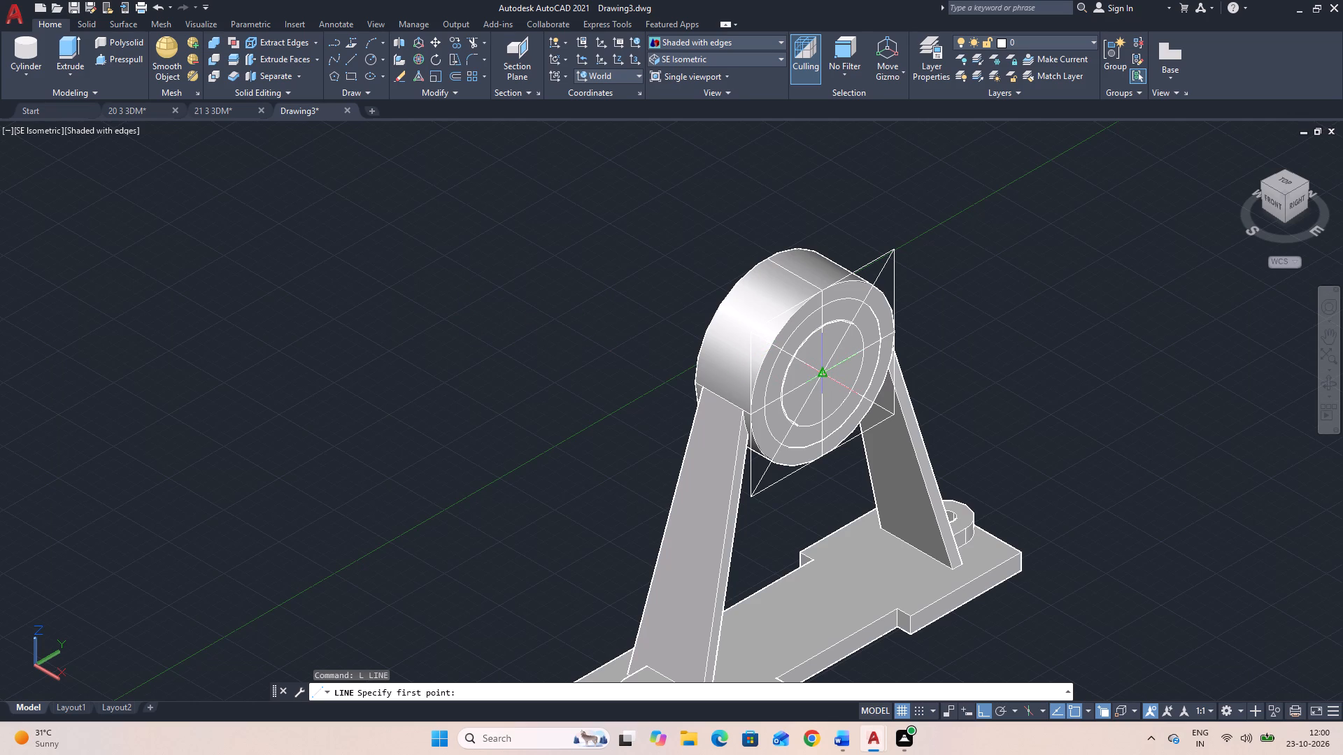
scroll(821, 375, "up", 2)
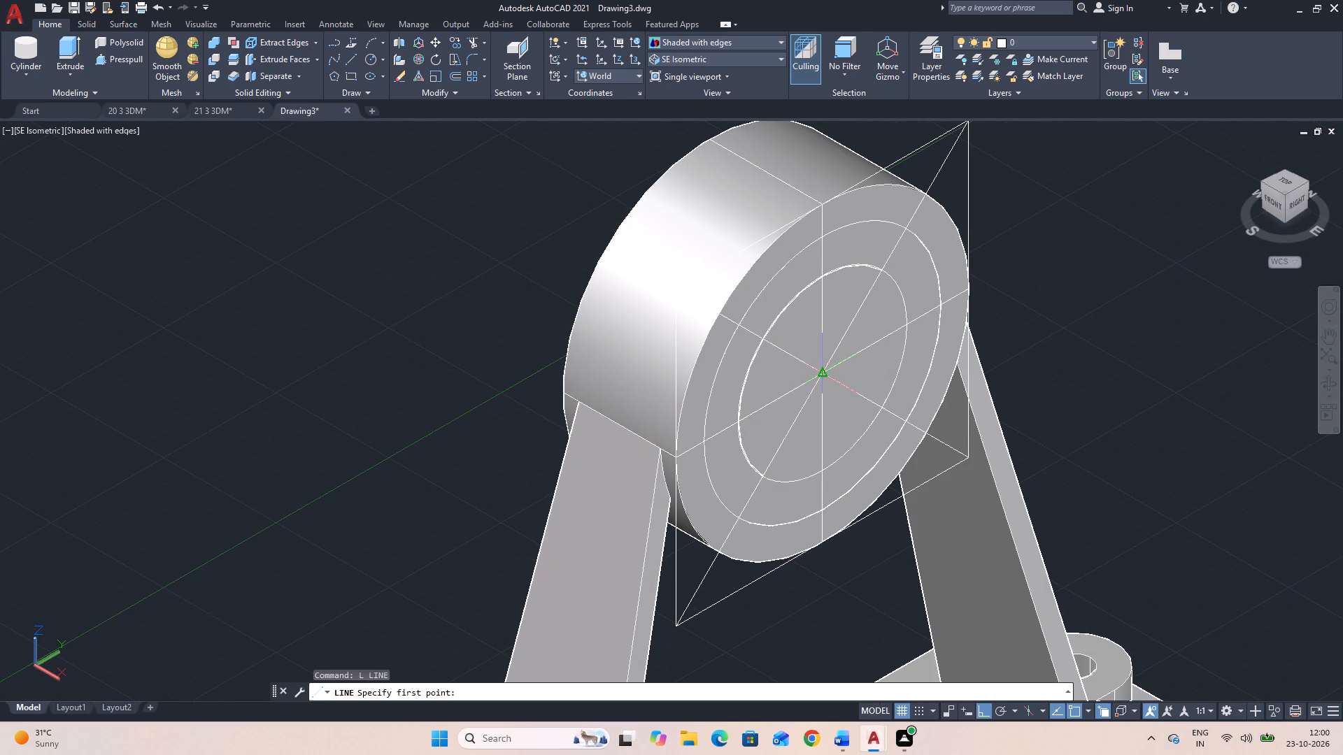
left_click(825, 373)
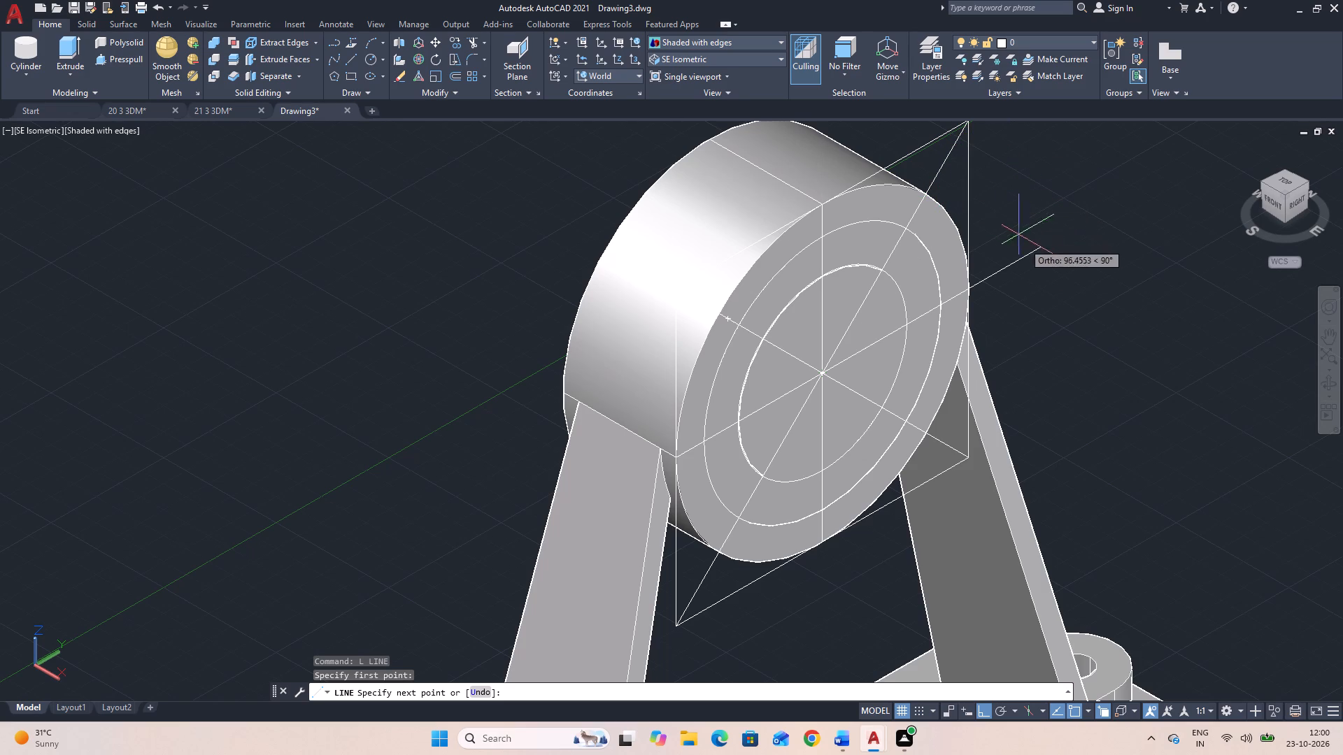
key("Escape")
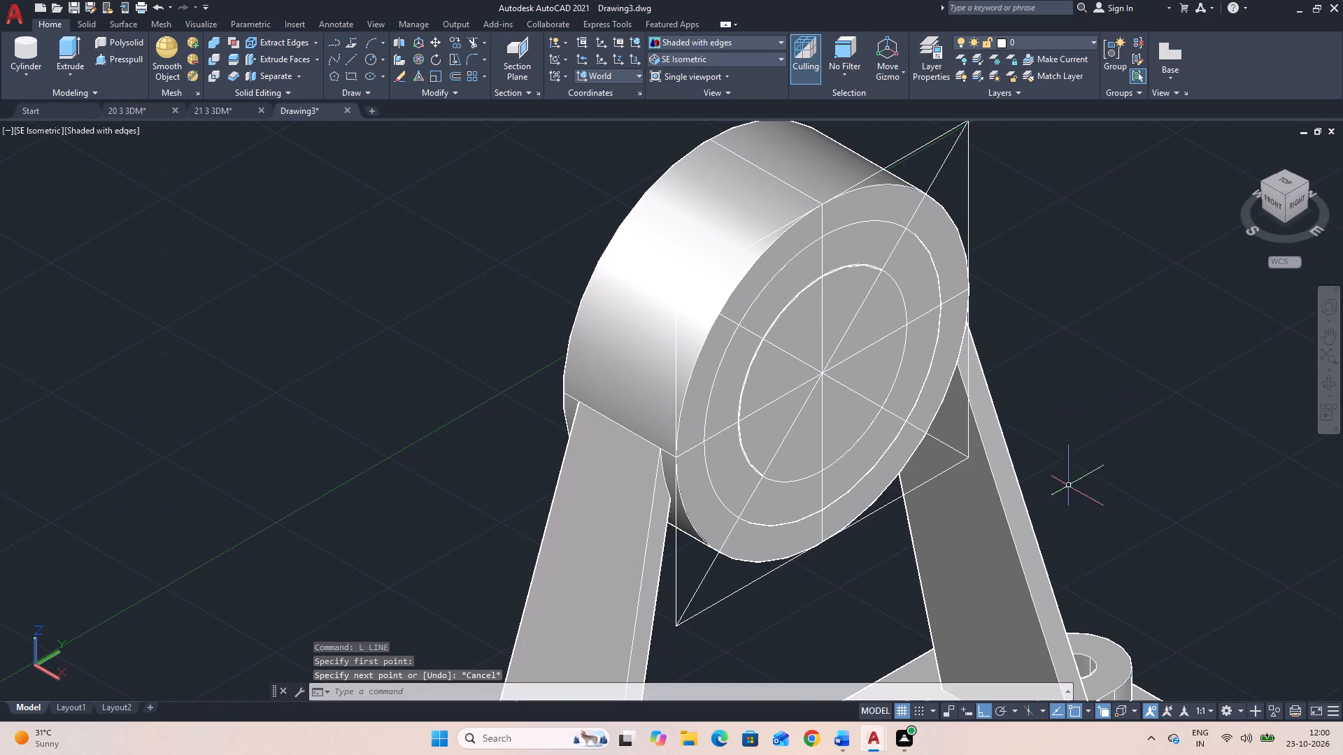
Turn on polar tracking and set its angle increments to 45, 90, 135, 180.
left_click(1003, 709)
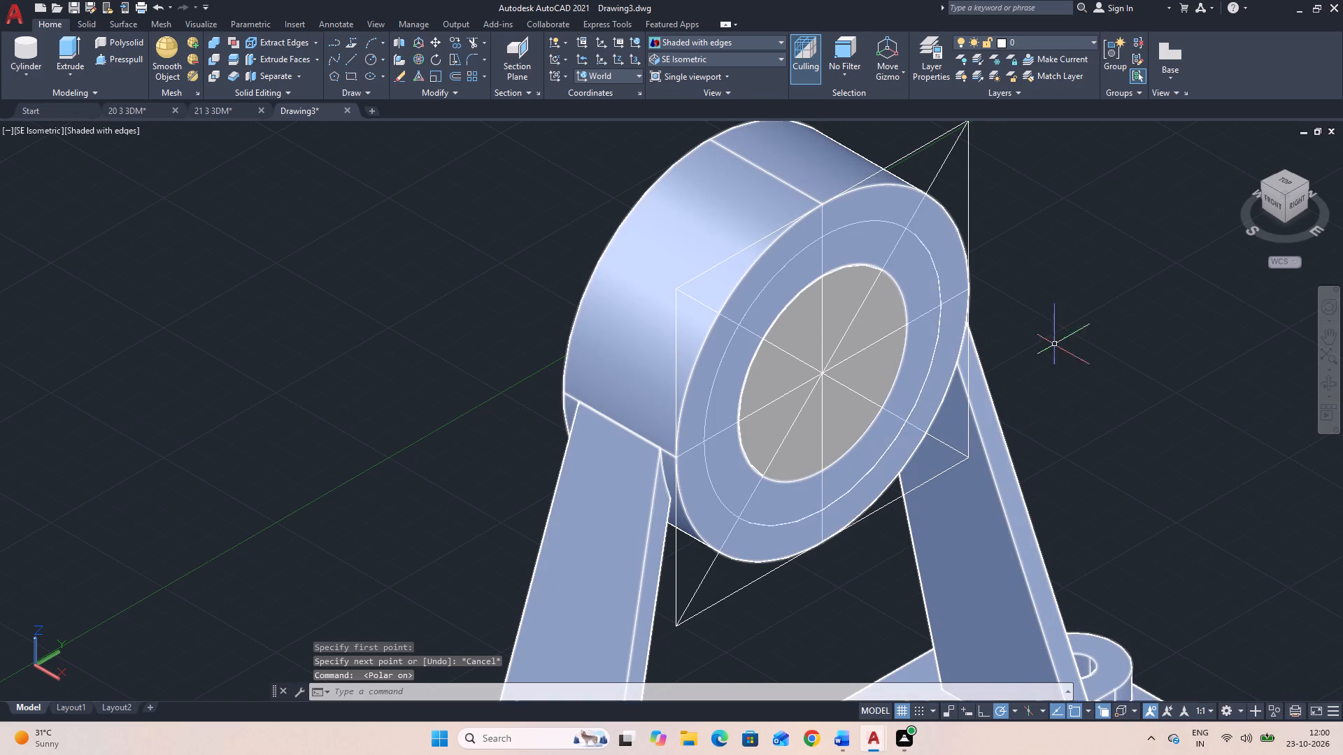
key("l")
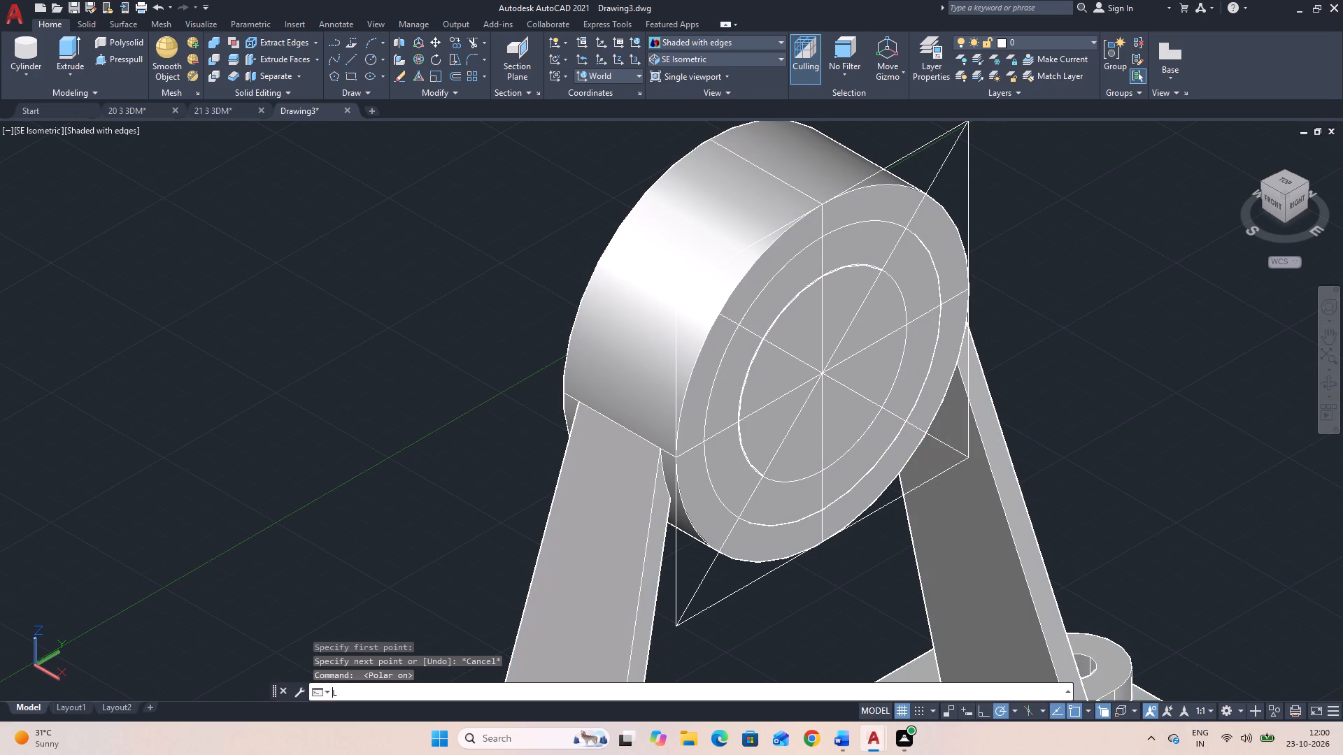
key("space")
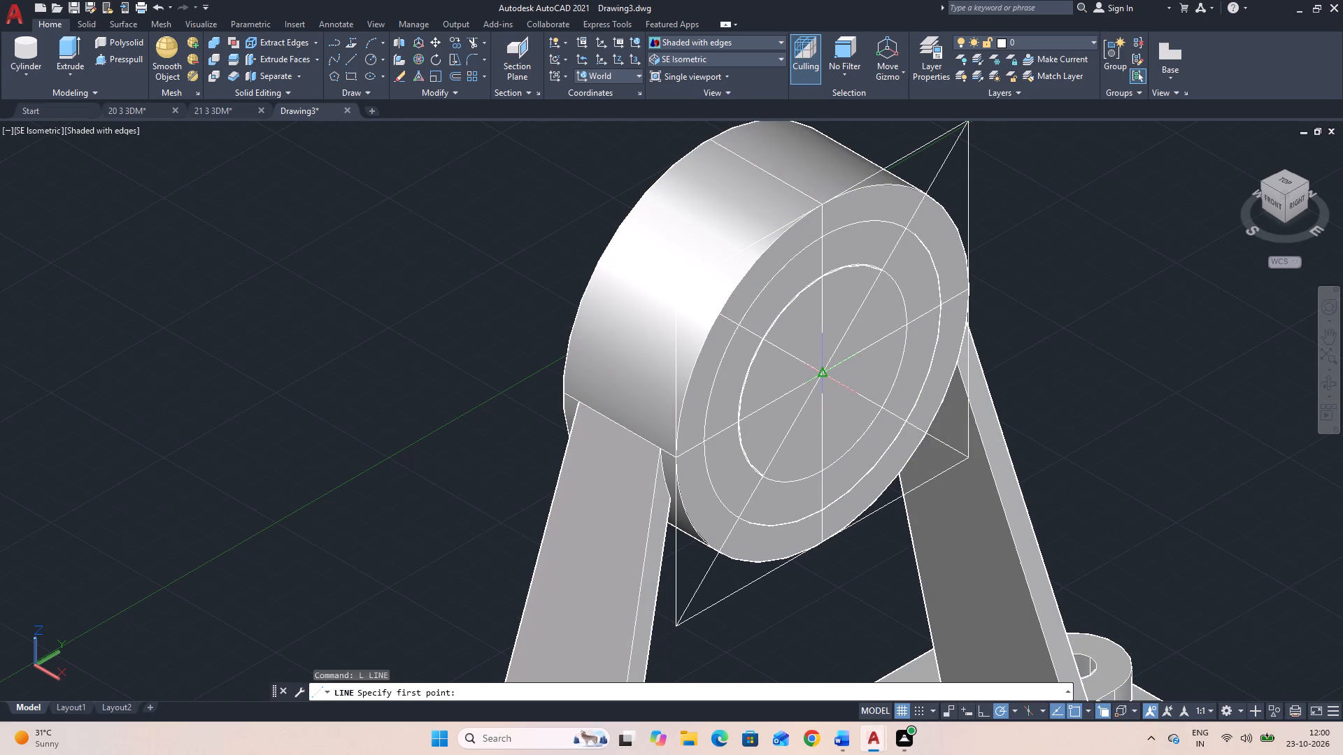
scroll(825, 372, "down", 1)
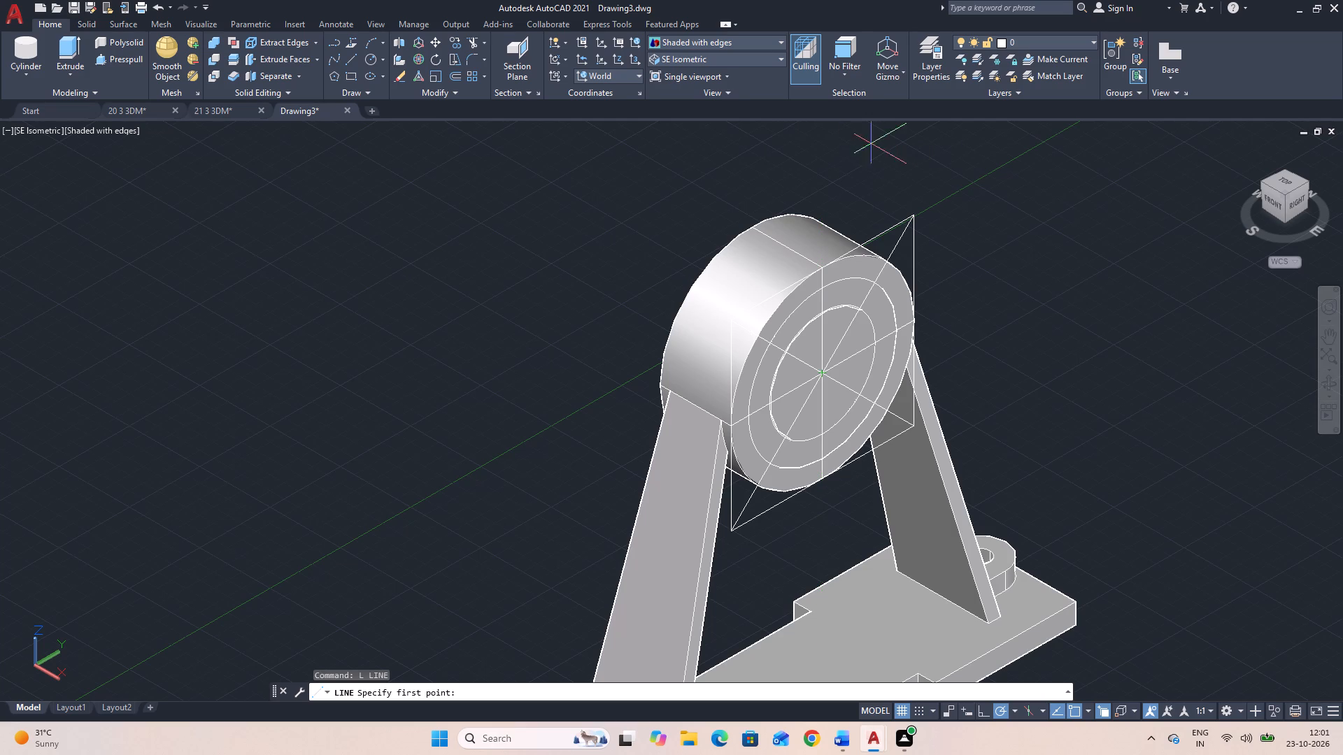
left_click(1018, 712)
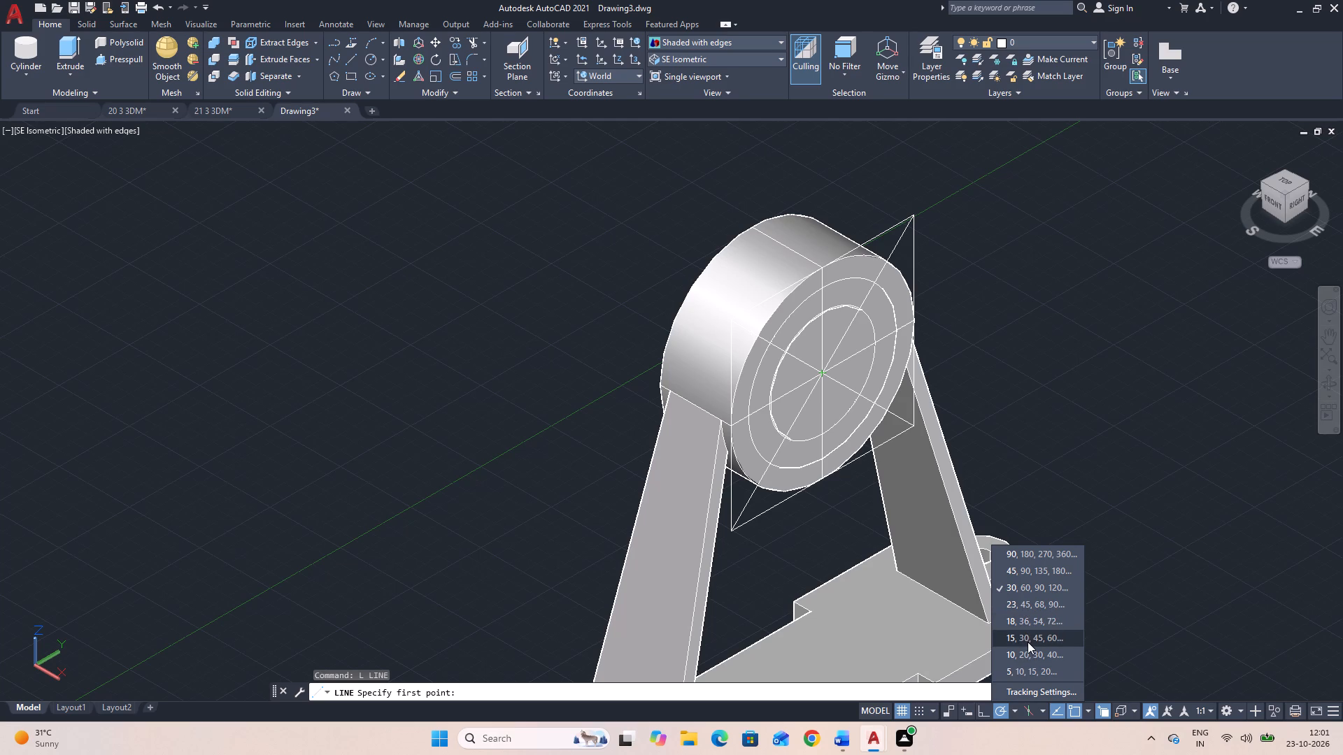
left_click(1028, 569)
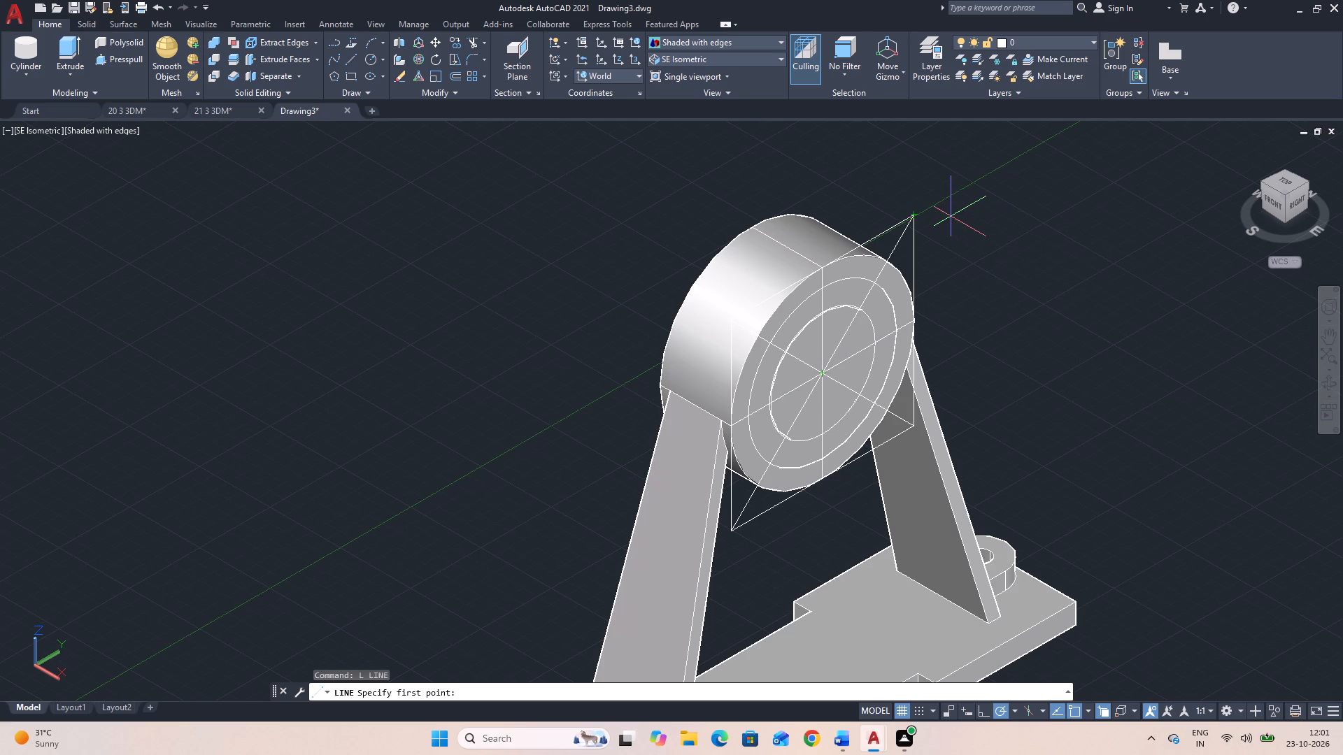
key("Escape")
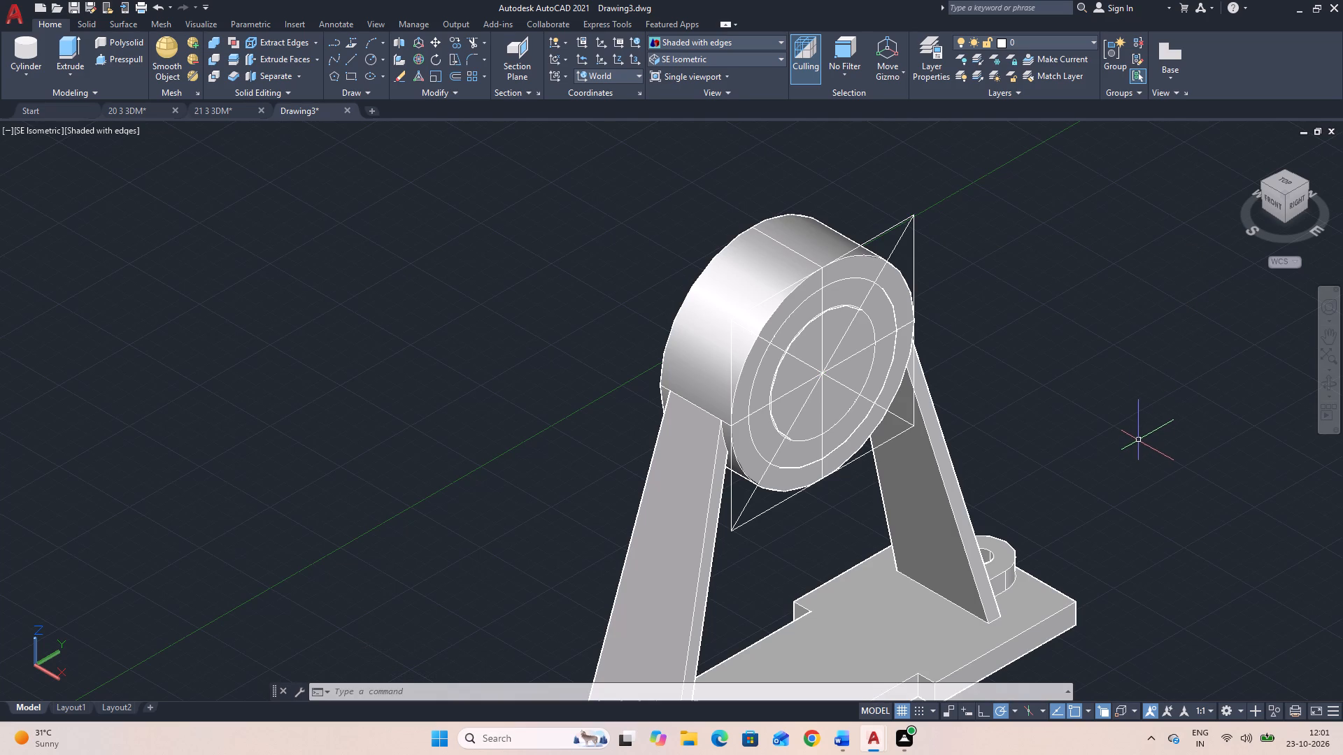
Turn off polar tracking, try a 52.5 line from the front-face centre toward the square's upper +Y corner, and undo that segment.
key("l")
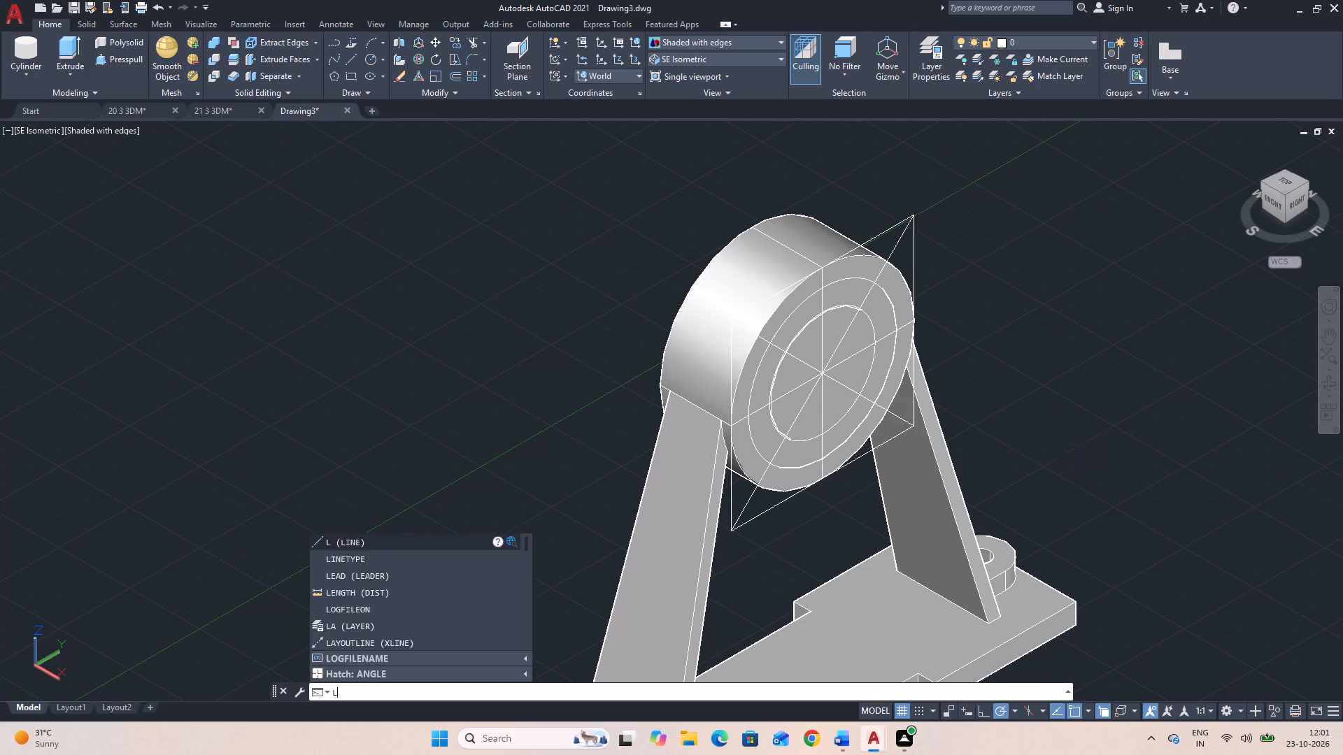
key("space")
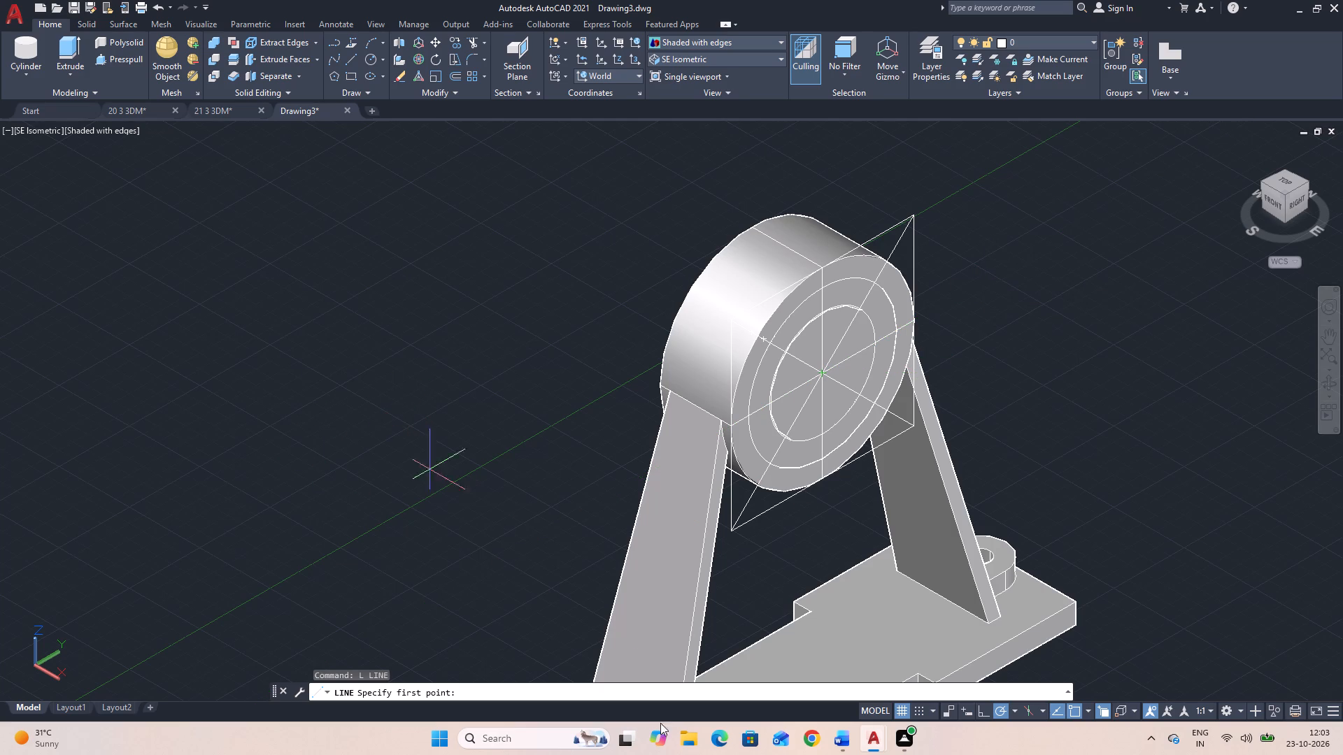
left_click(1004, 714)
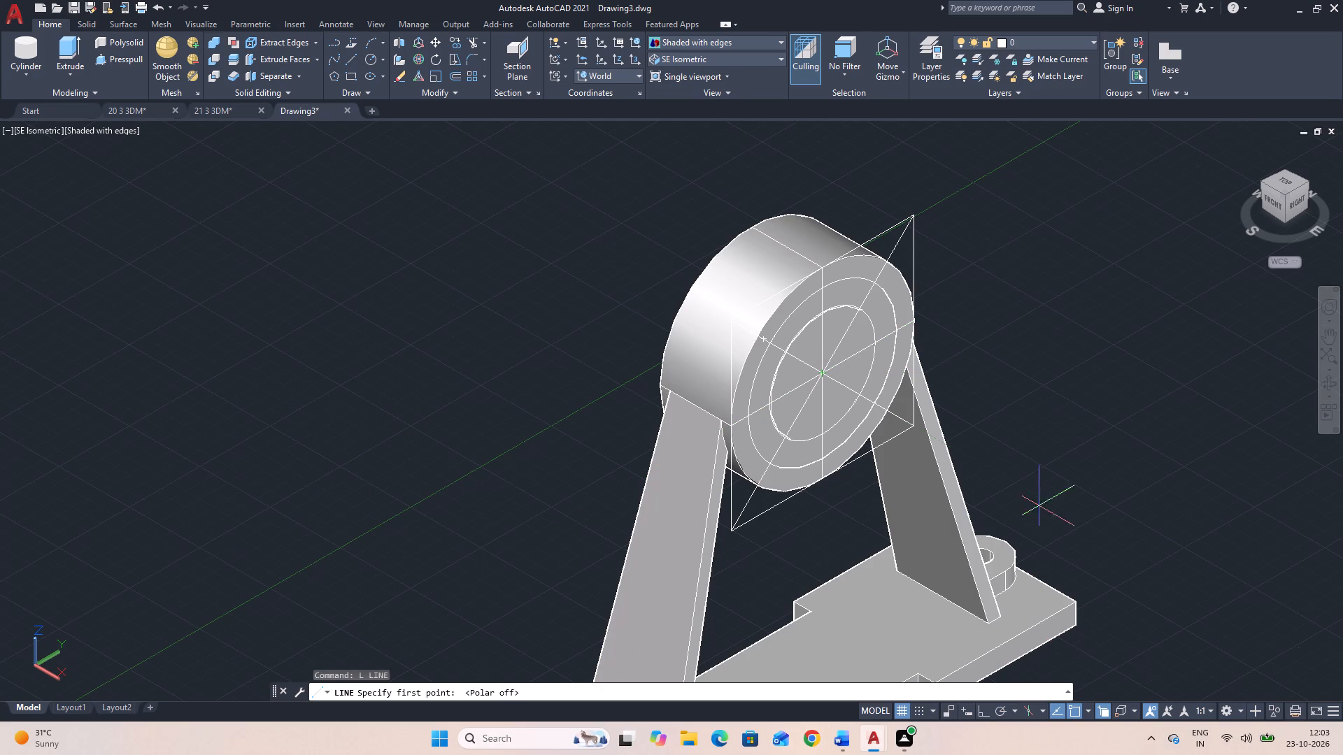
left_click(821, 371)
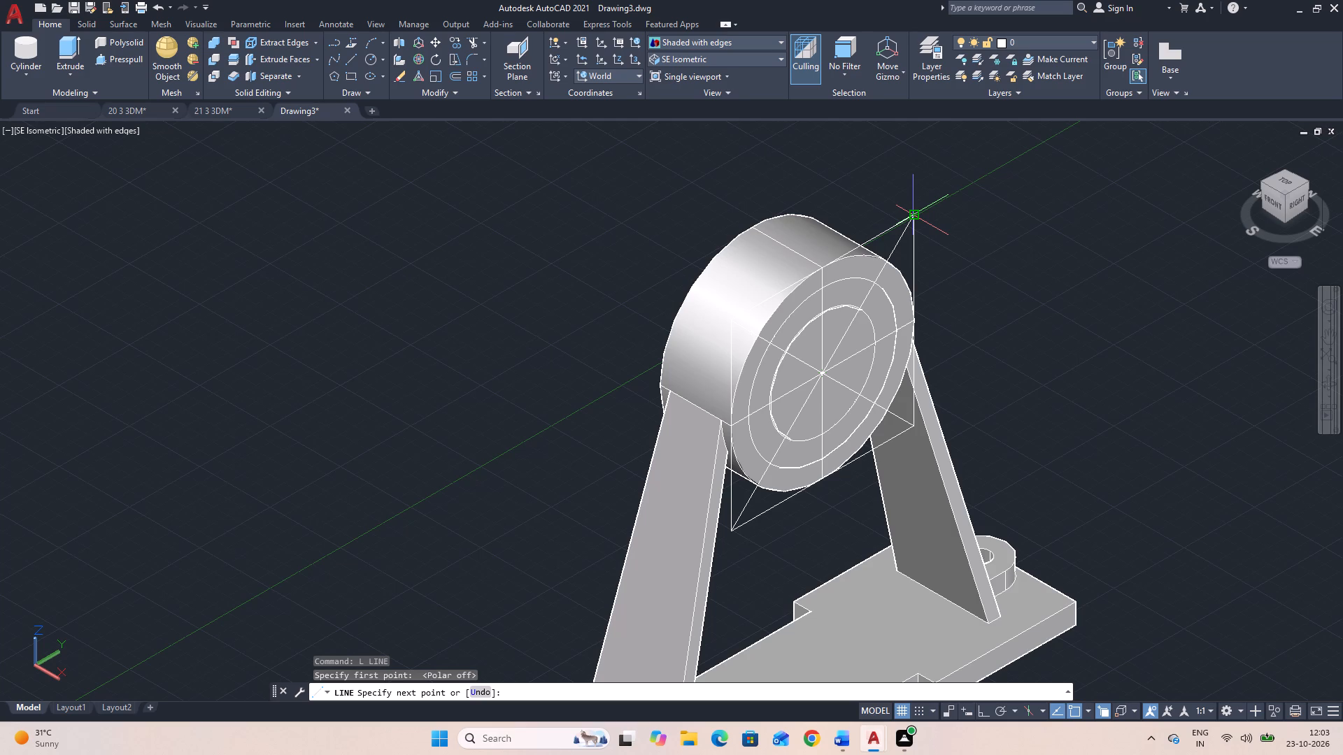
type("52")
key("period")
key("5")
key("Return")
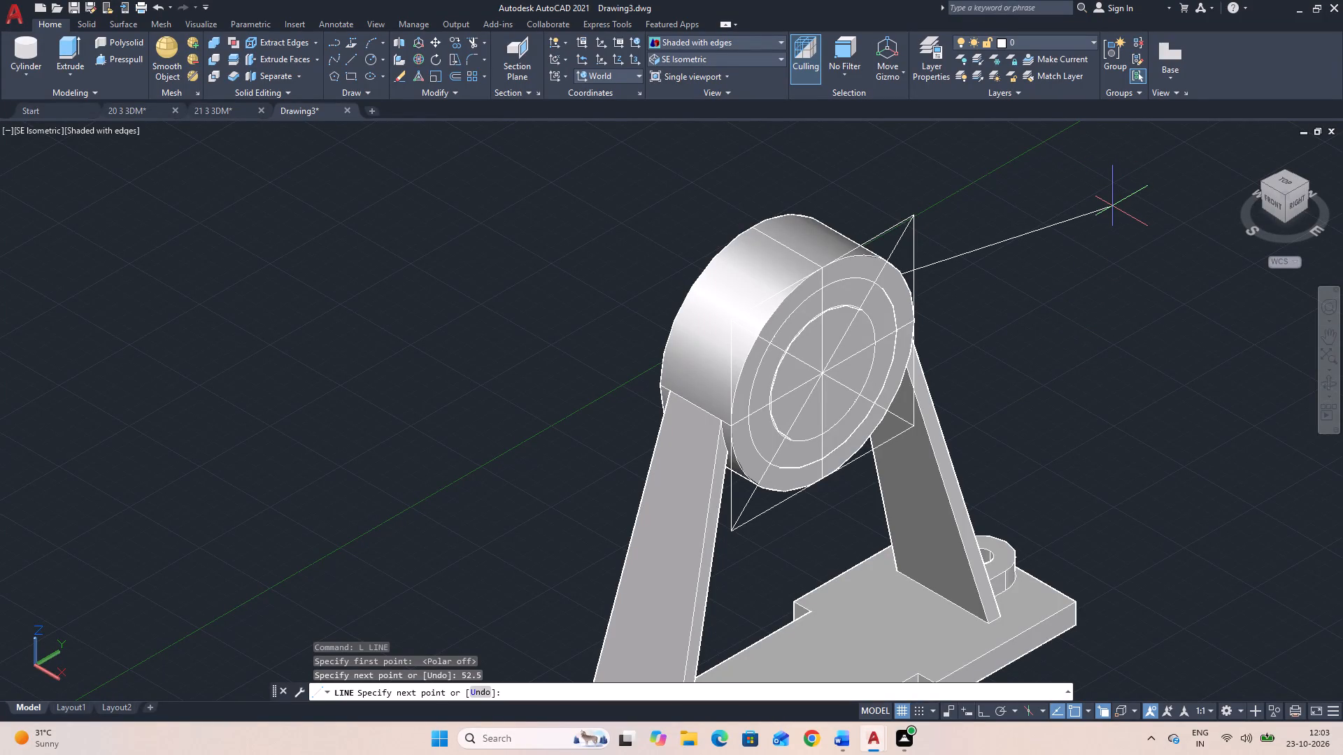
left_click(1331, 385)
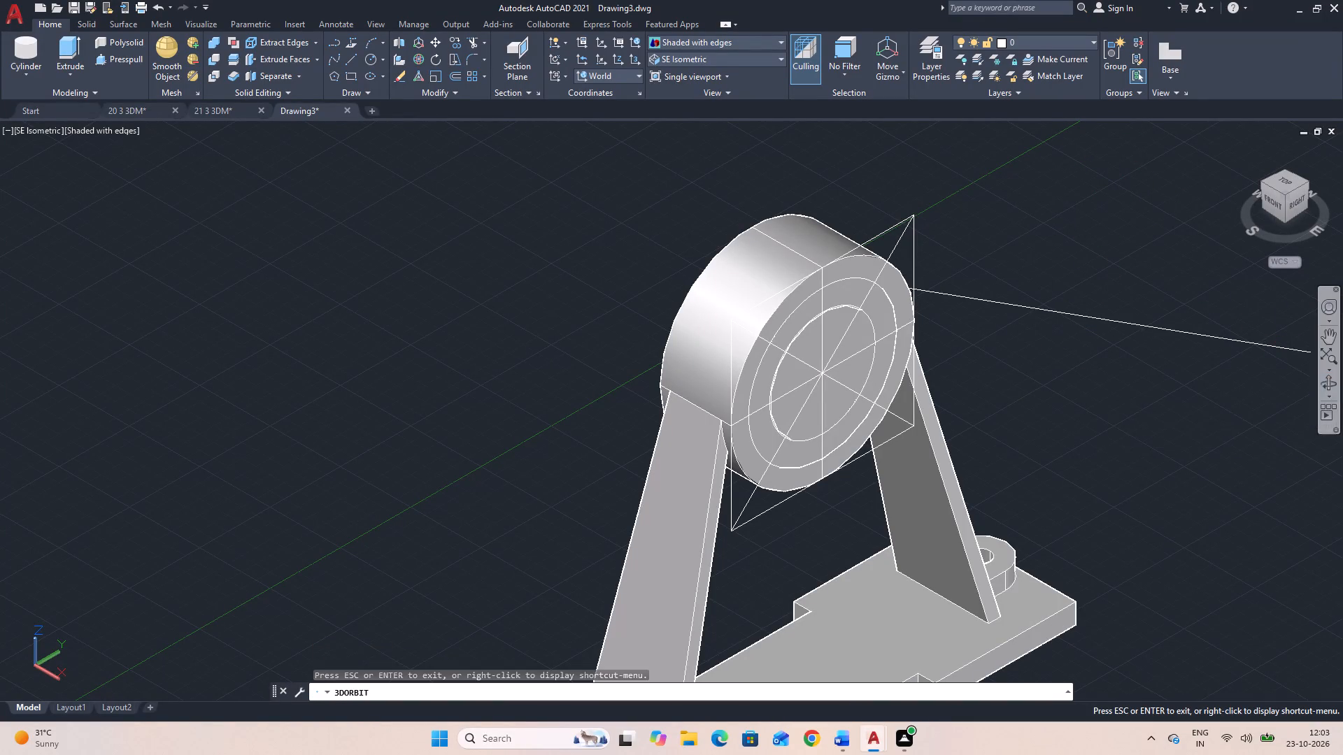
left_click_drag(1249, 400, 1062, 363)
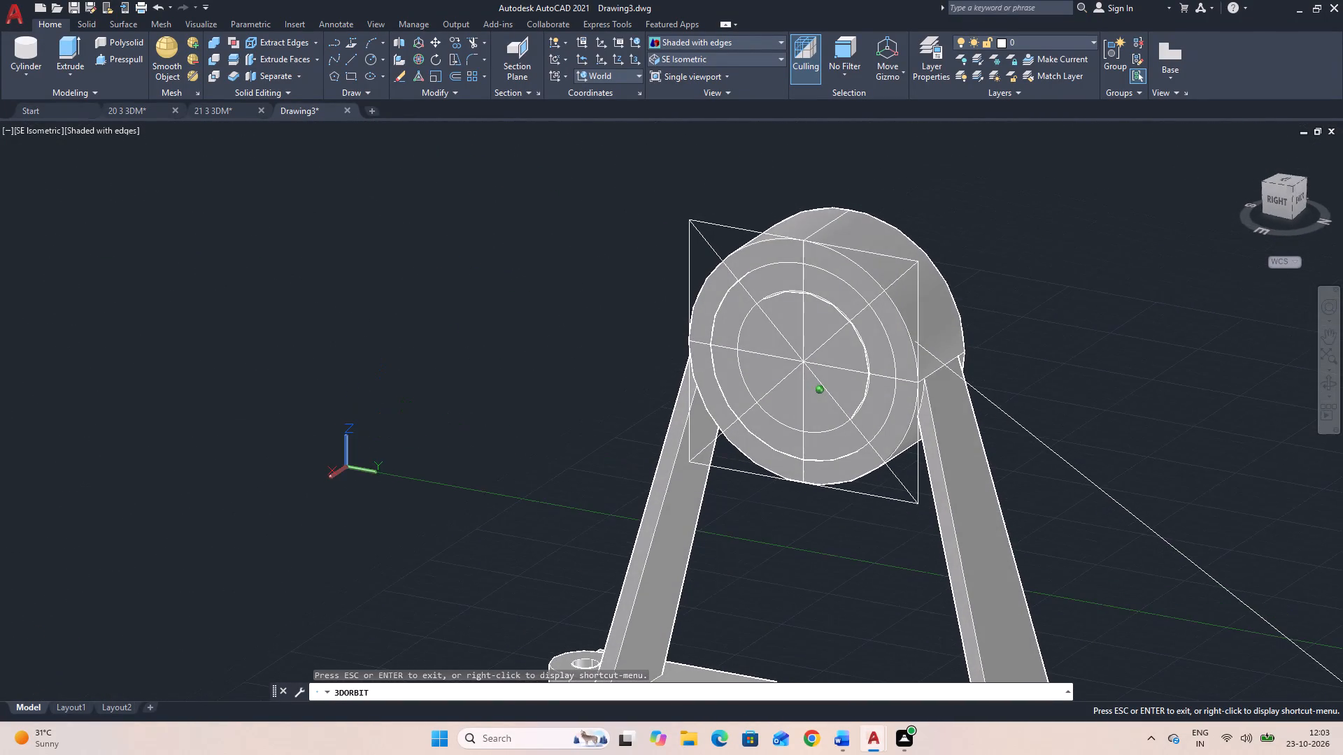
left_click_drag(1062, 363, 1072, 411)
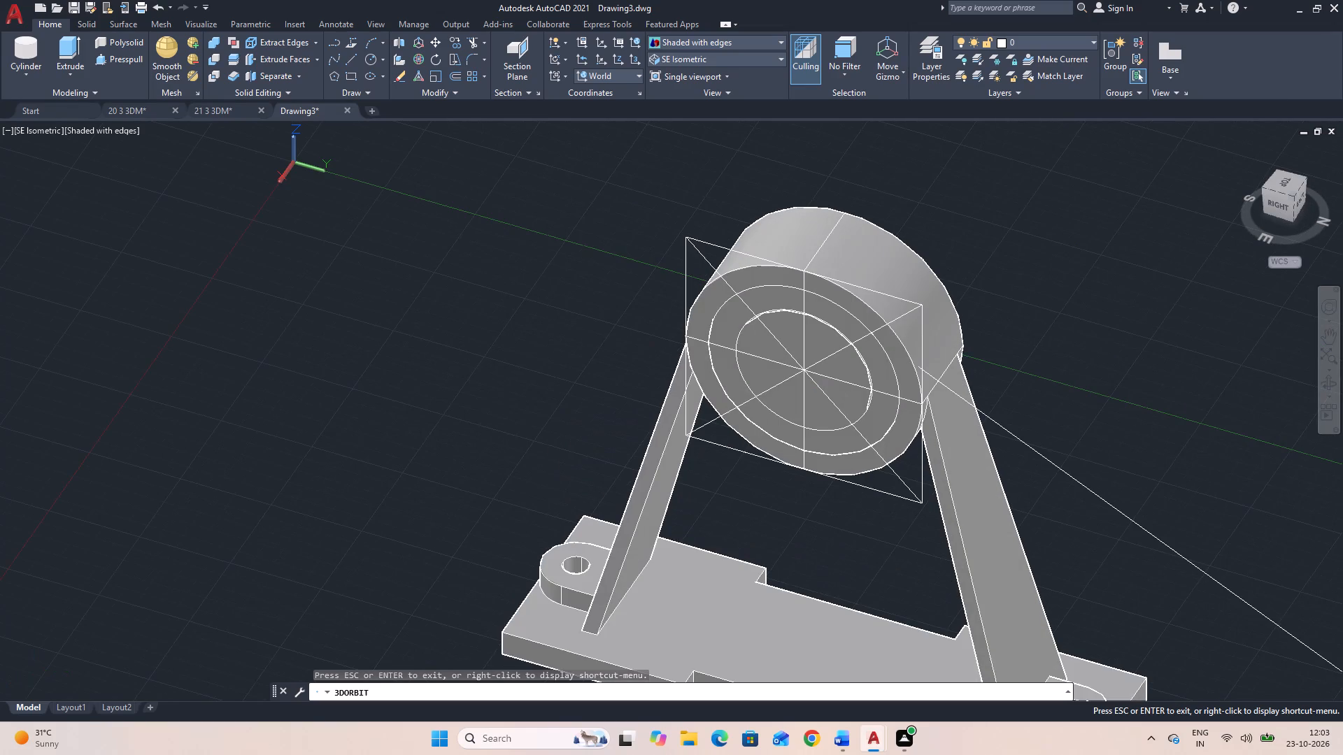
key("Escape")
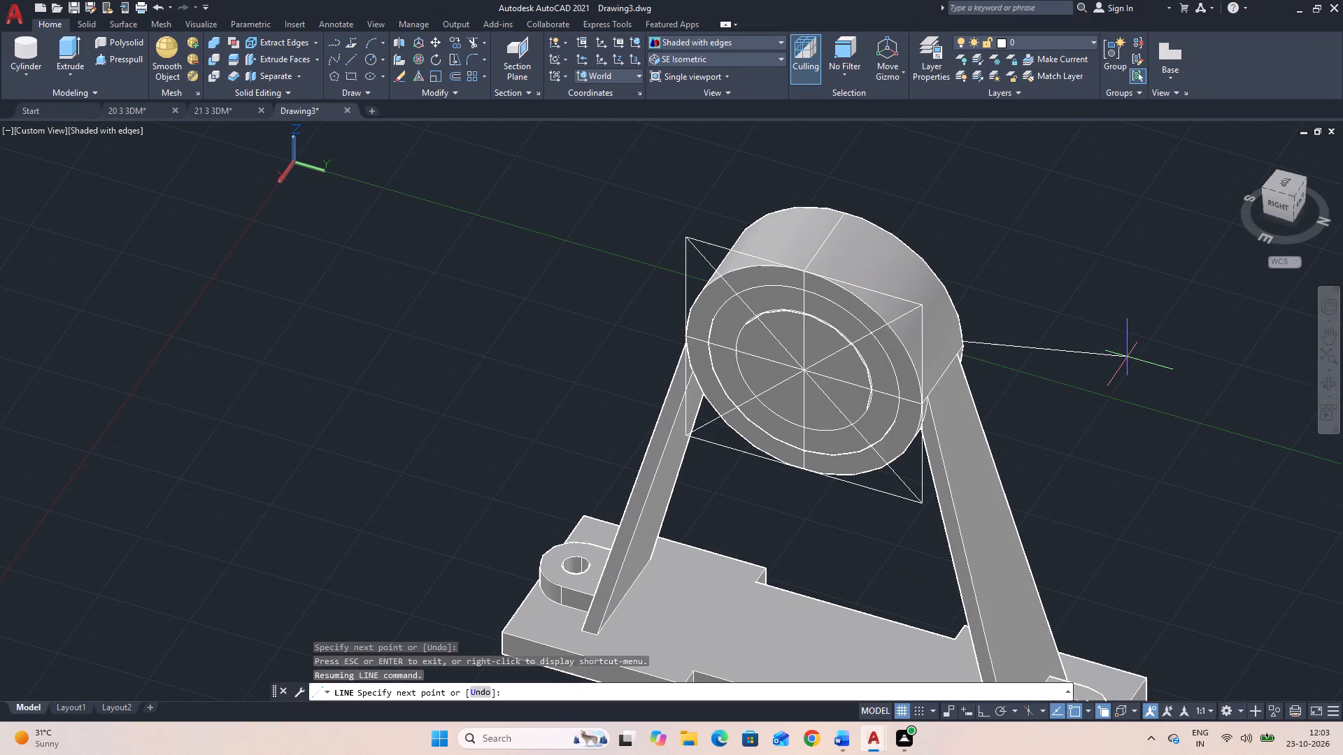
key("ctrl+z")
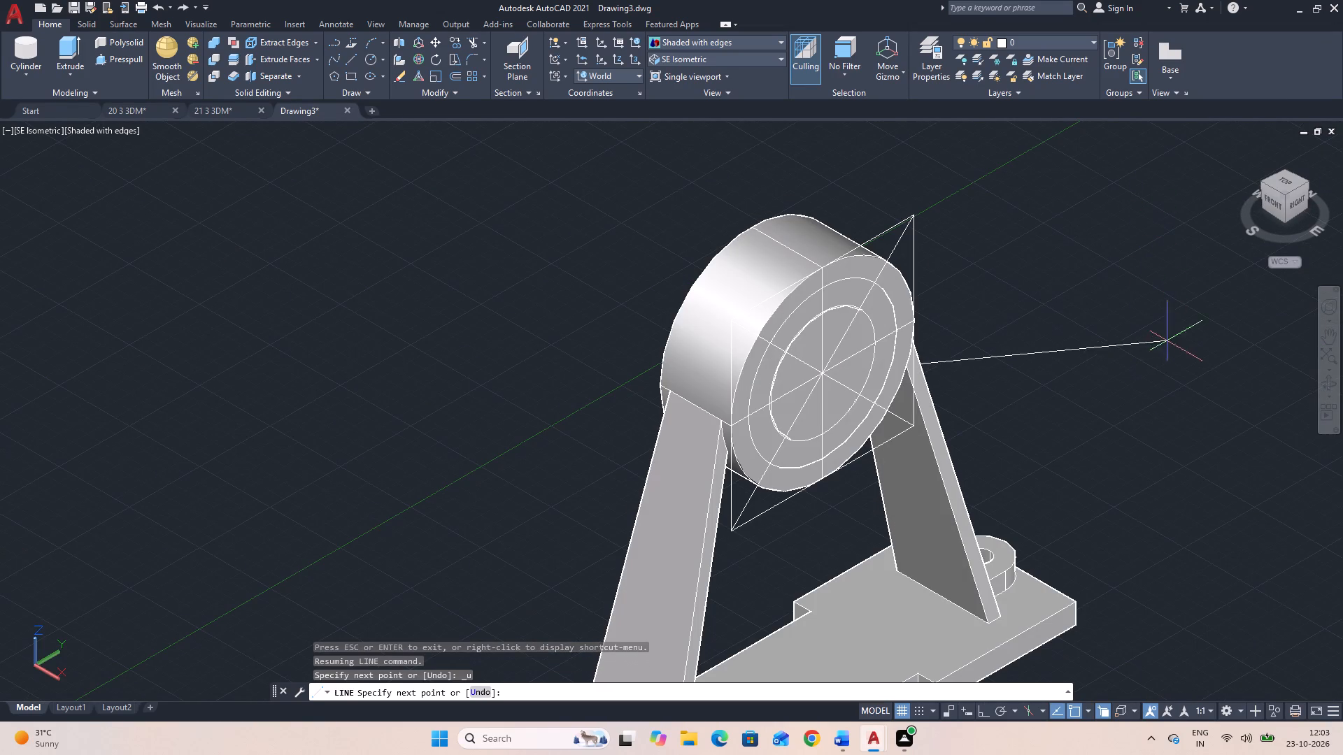
Draw a 52.5 line from the front-face centre toward the square's upper +Y corner, and turn Ortho back on.
left_click(1327, 381)
left_click_drag(1202, 456, 1275, 434)
left_click_drag(1004, 538, 902, 594)
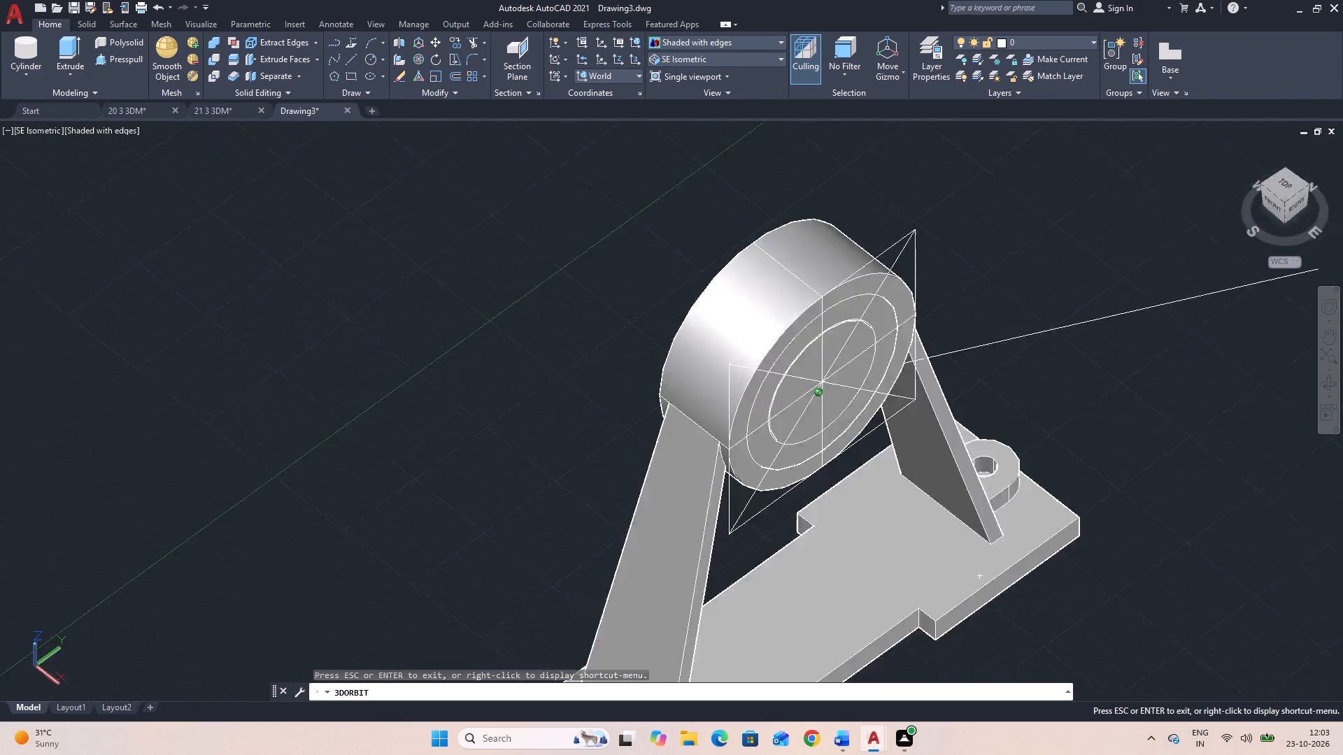
left_click_drag(902, 594, 816, 564)
left_click_drag(864, 561, 755, 503)
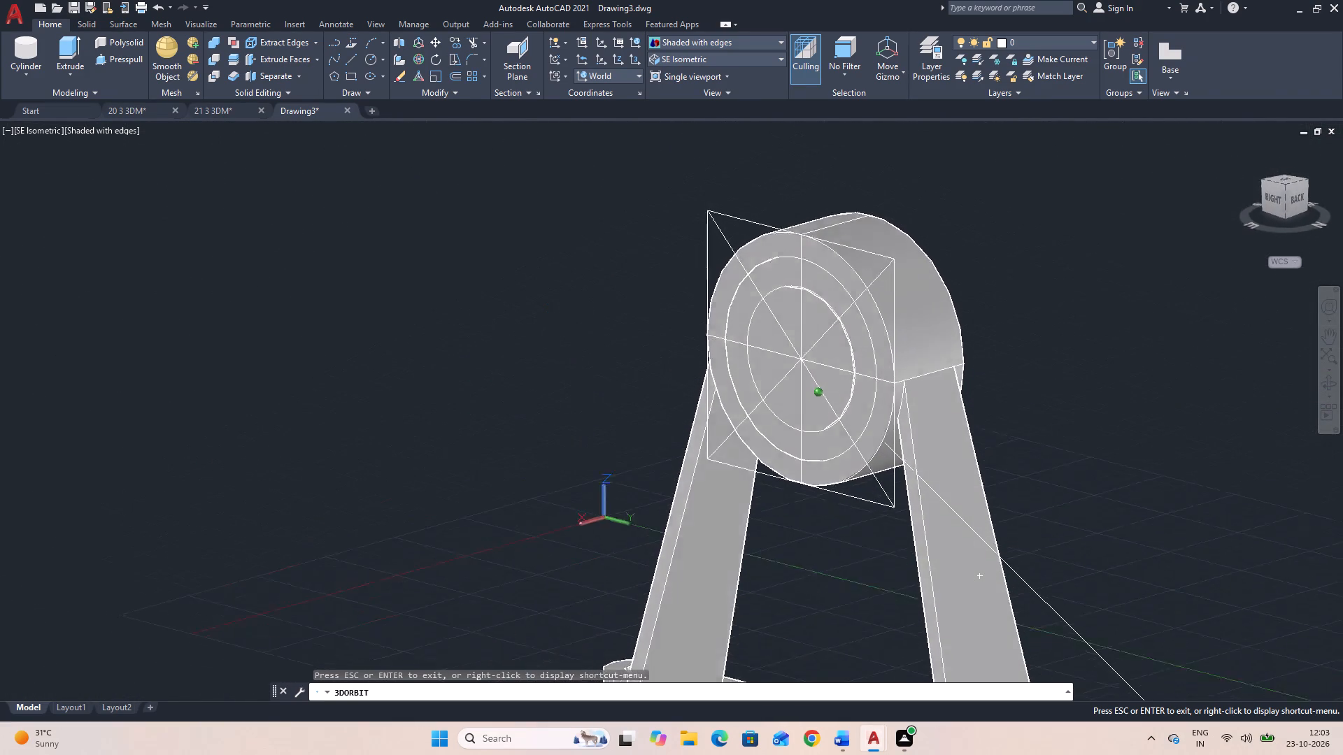
left_click_drag(755, 503, 751, 498)
middle_click_drag(1149, 503, 1154, 420)
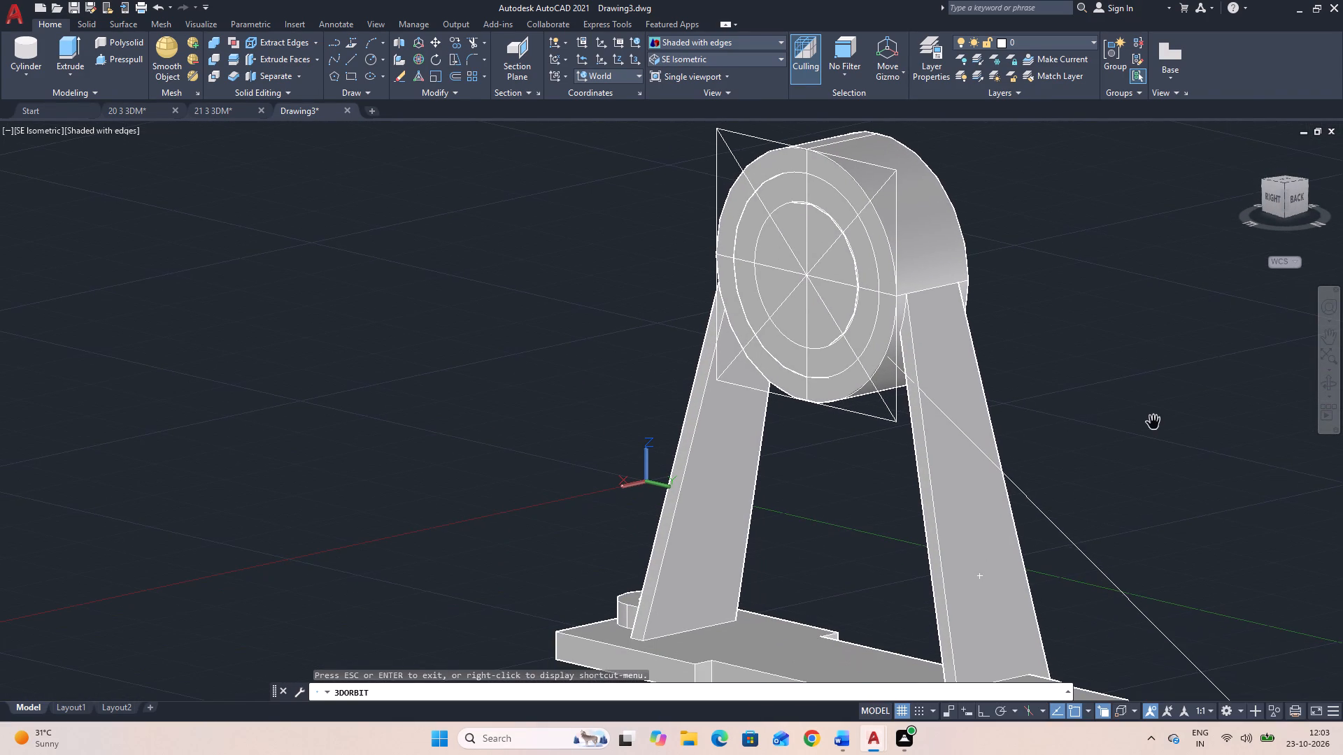
key("Escape")
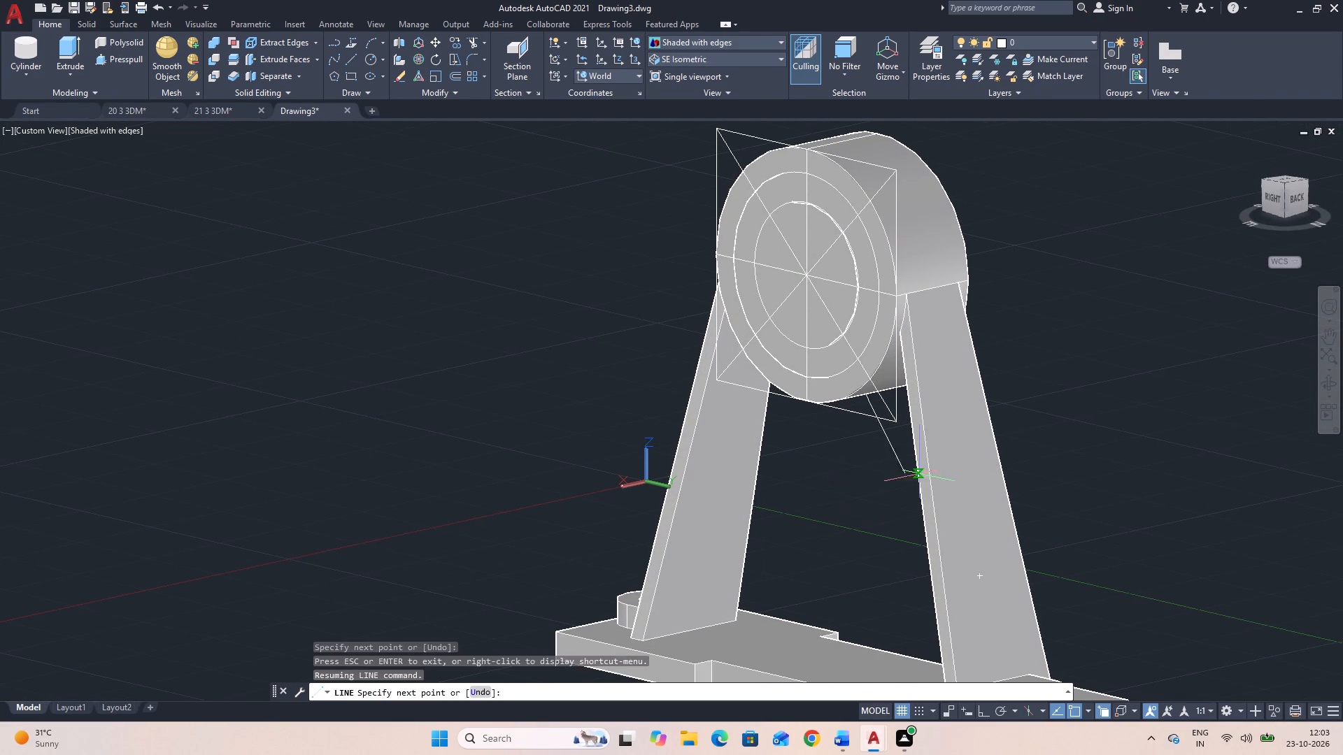
key("Escape")
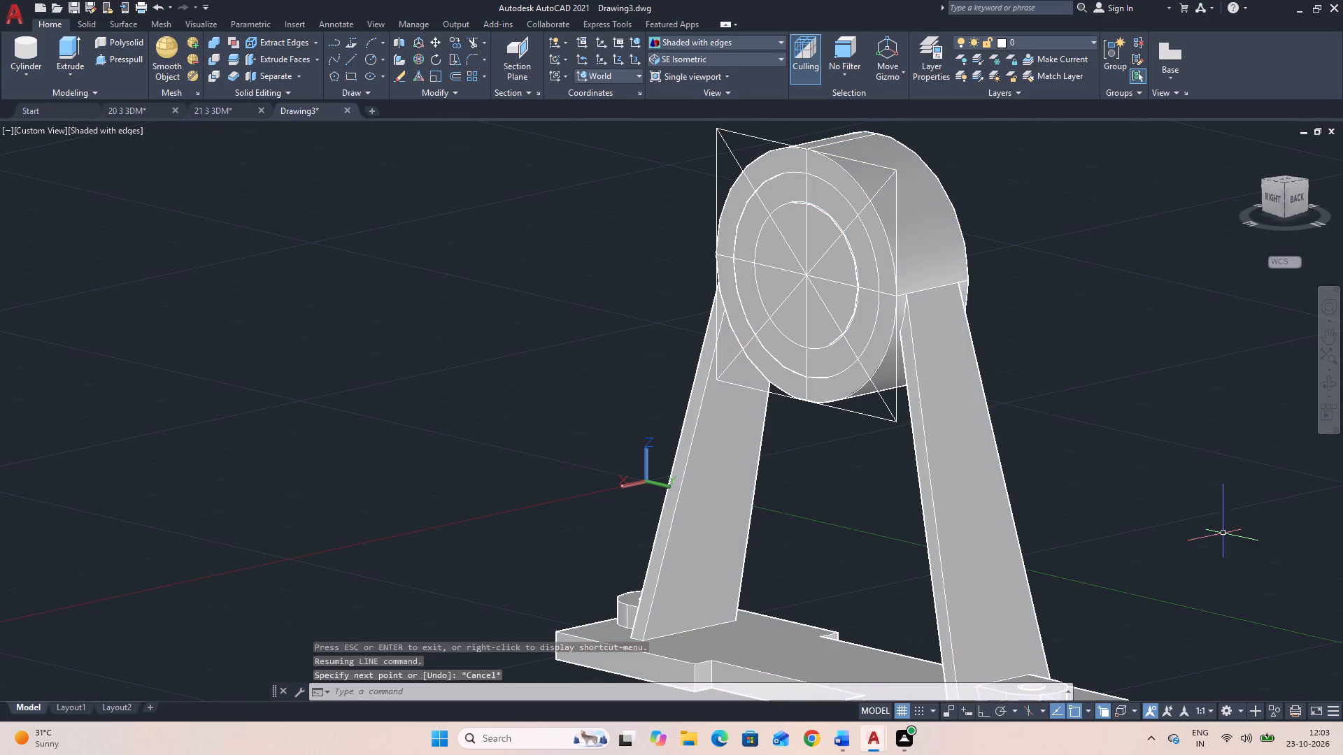
key("l")
key("space")
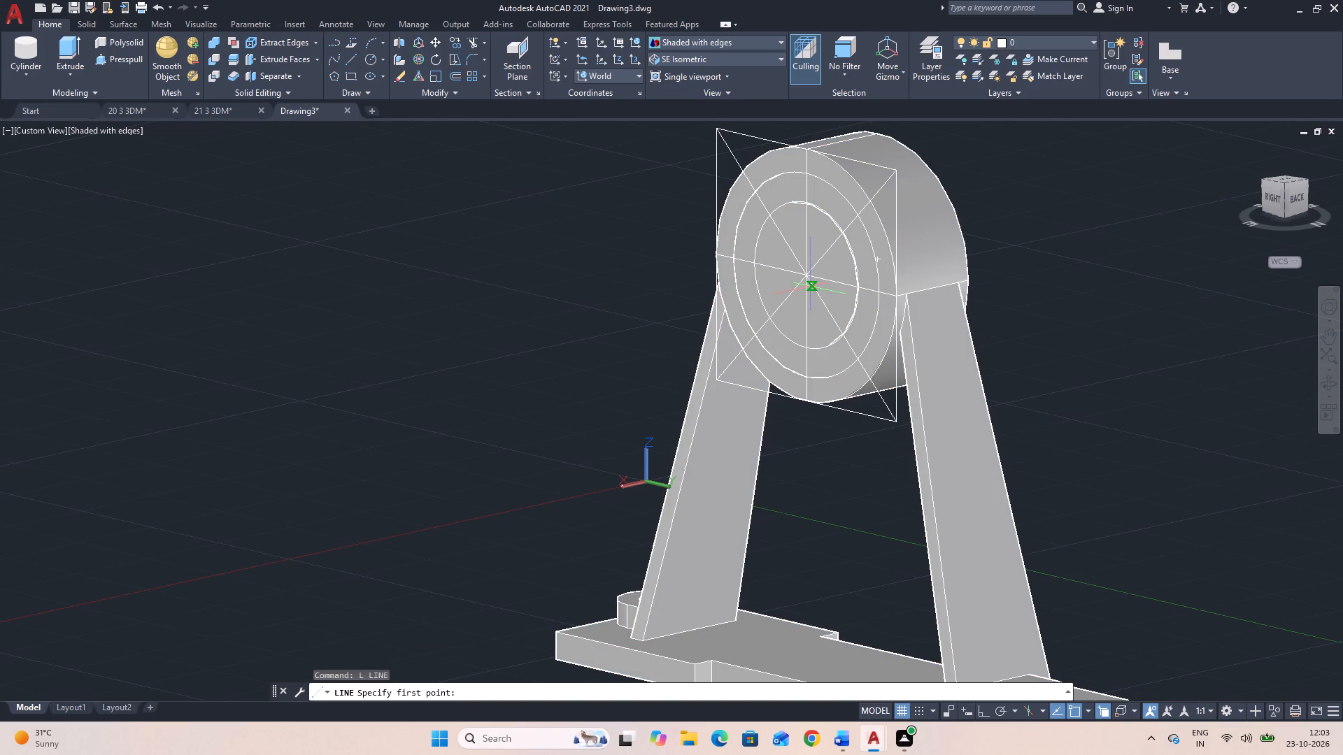
scroll(811, 287, "up", 2)
left_click(798, 262)
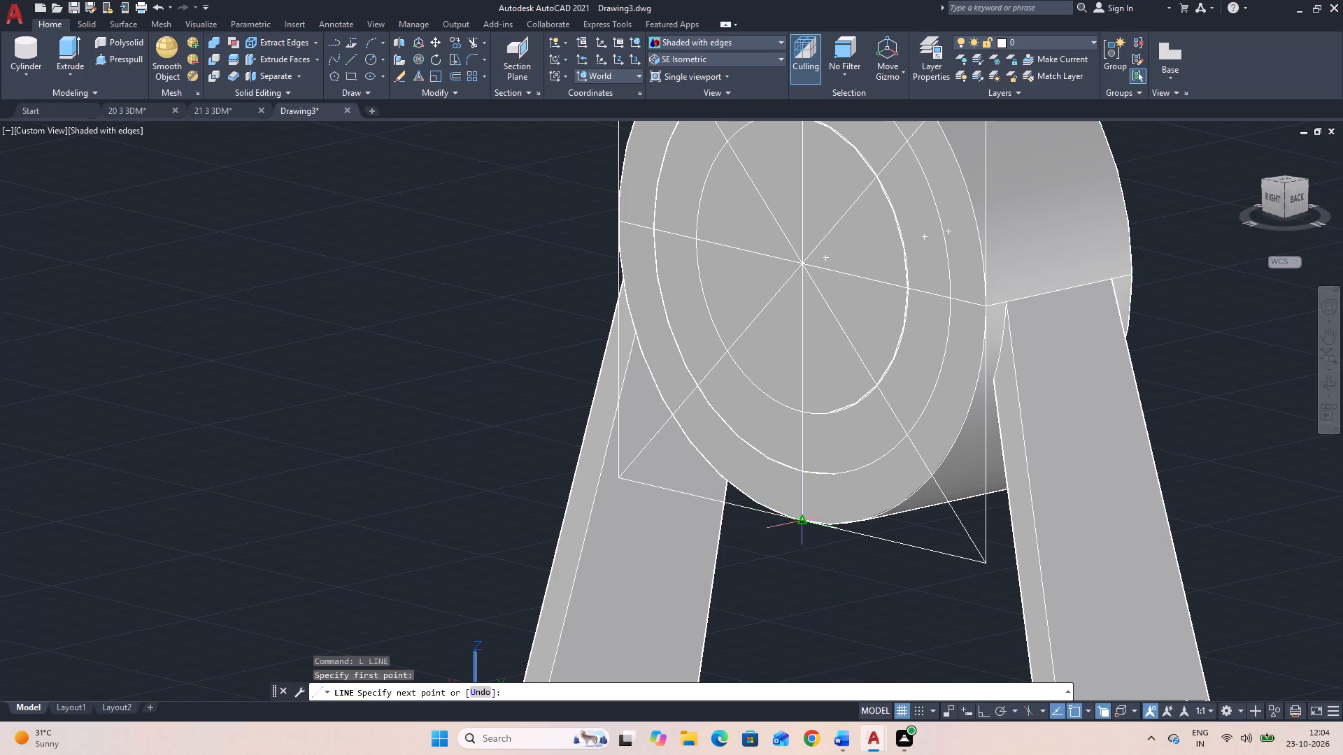
scroll(931, 359, "down", 2)
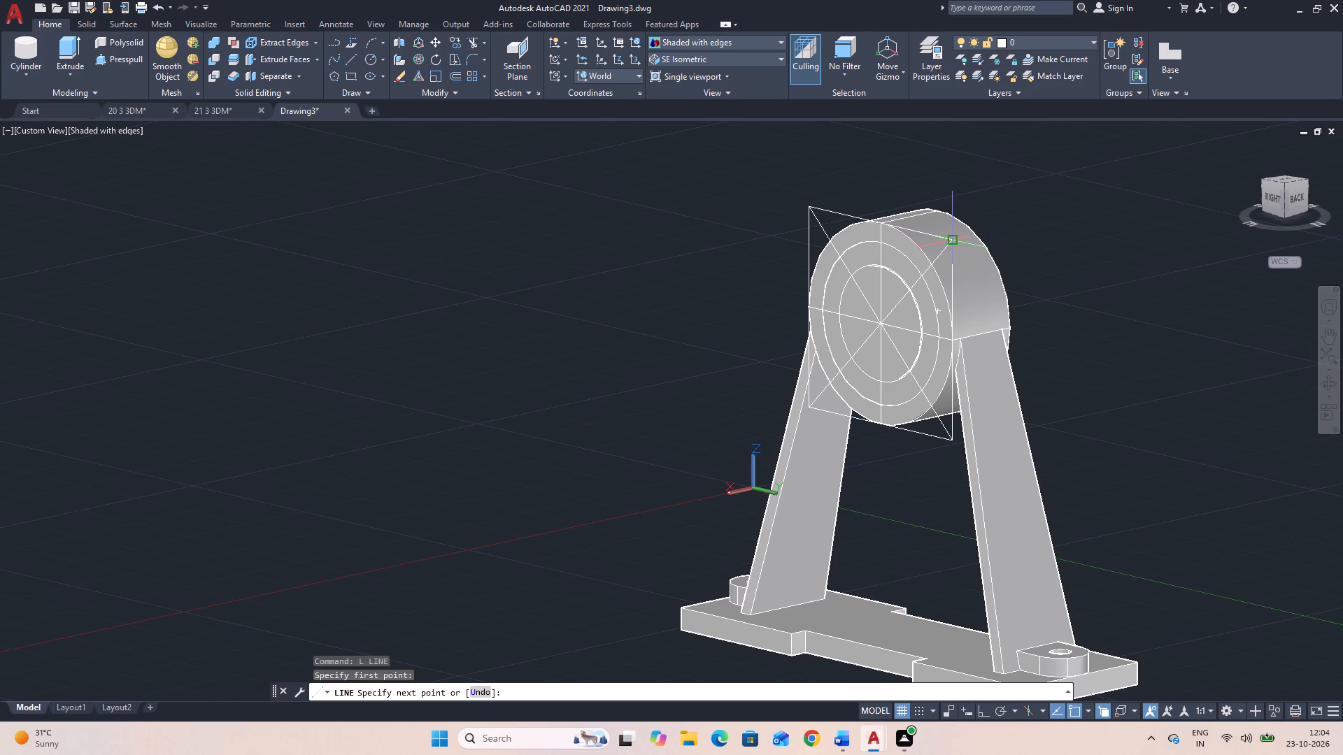
type("52.5")
key("Return")
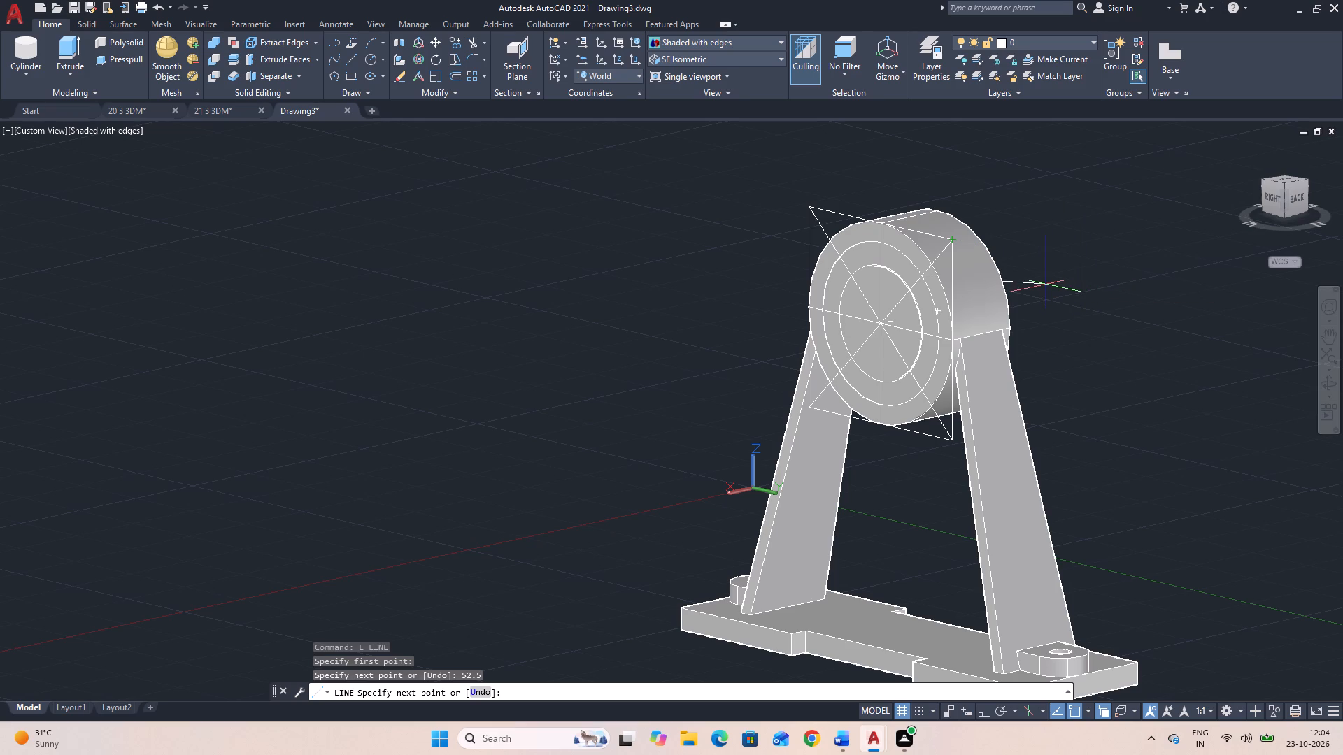
key("F8")
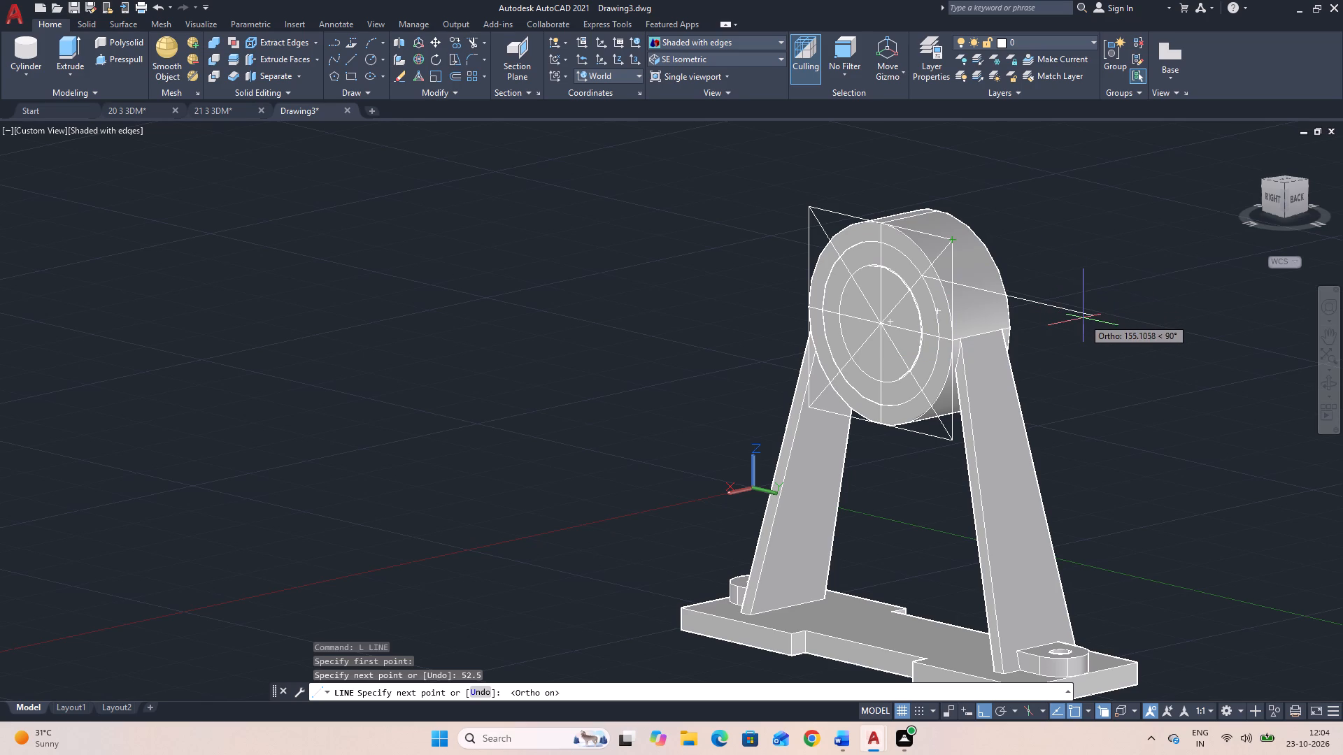
key("Escape")
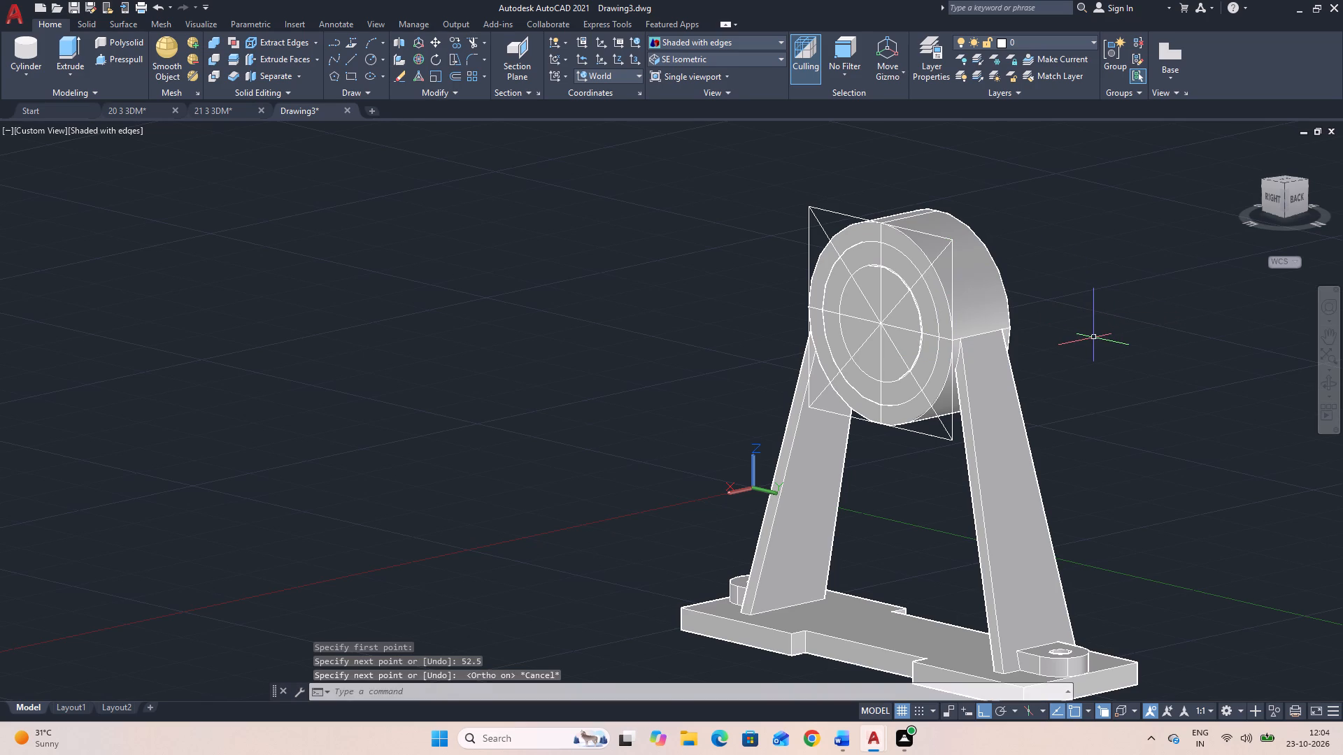
Draw a 52.5 line from the front-face centre toward the square's lower +Y corner, and turn Ortho back on.
type("L")
key("space")
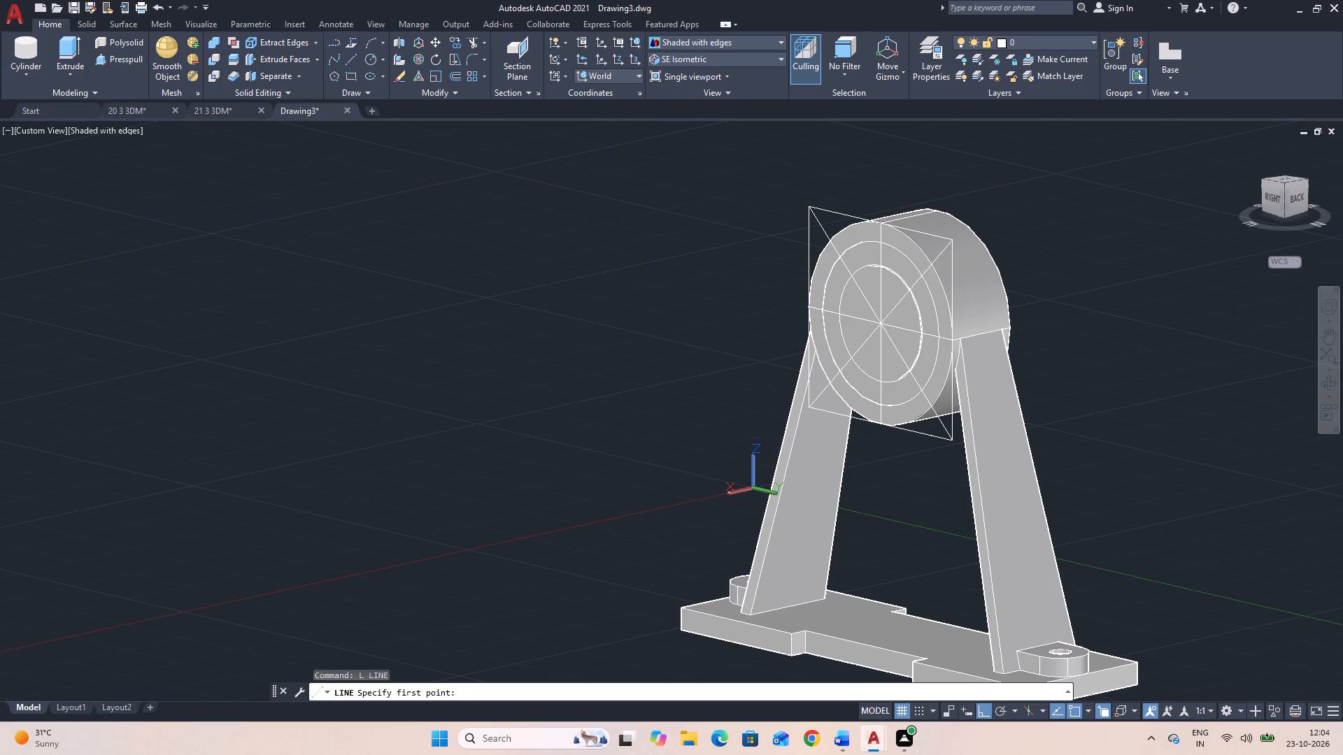
left_click(883, 324)
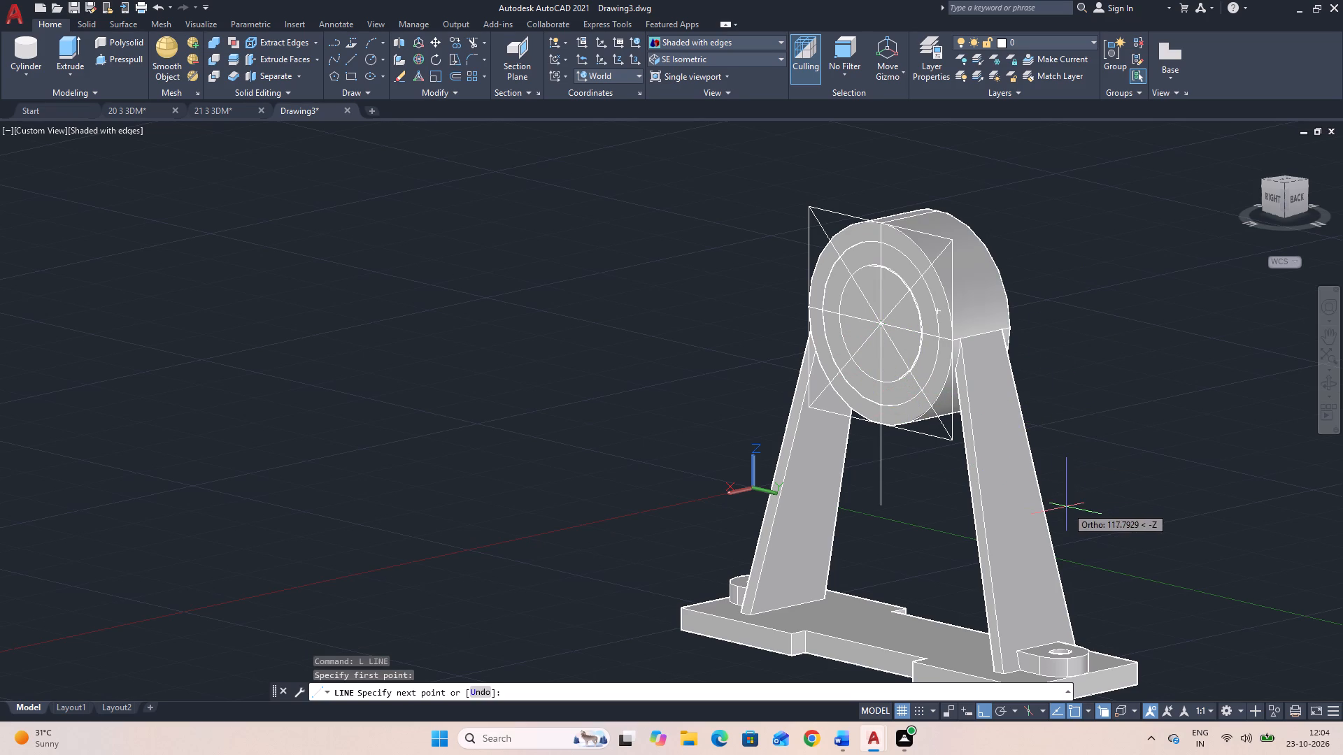
type("L")
key("space")
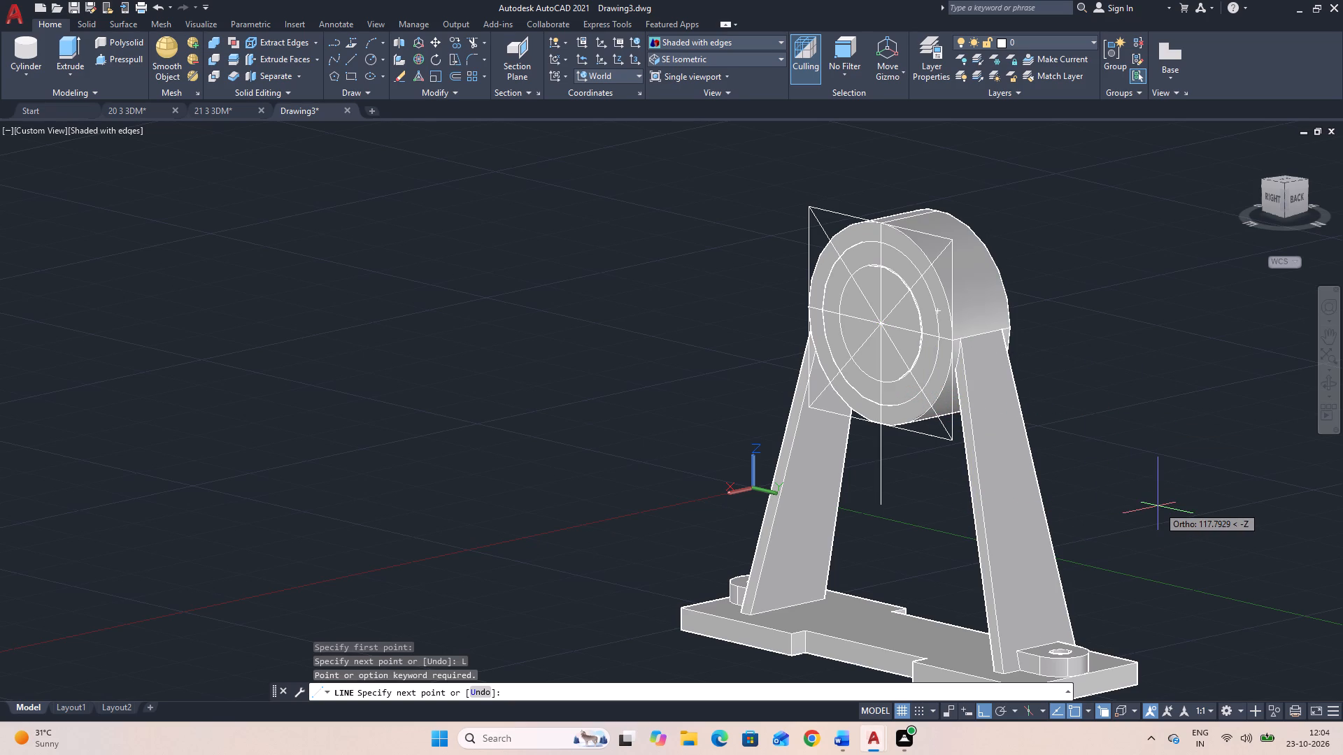
key("F8")
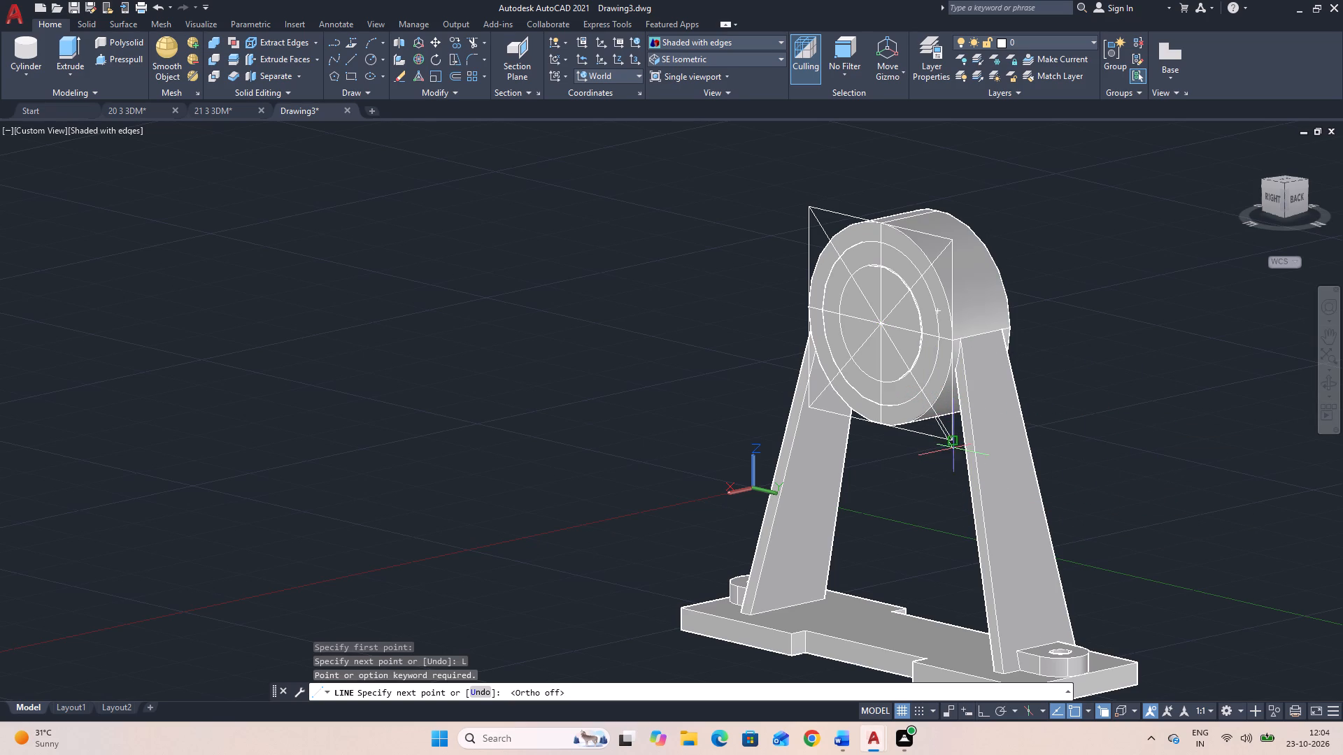
type("52.5")
key("Return")
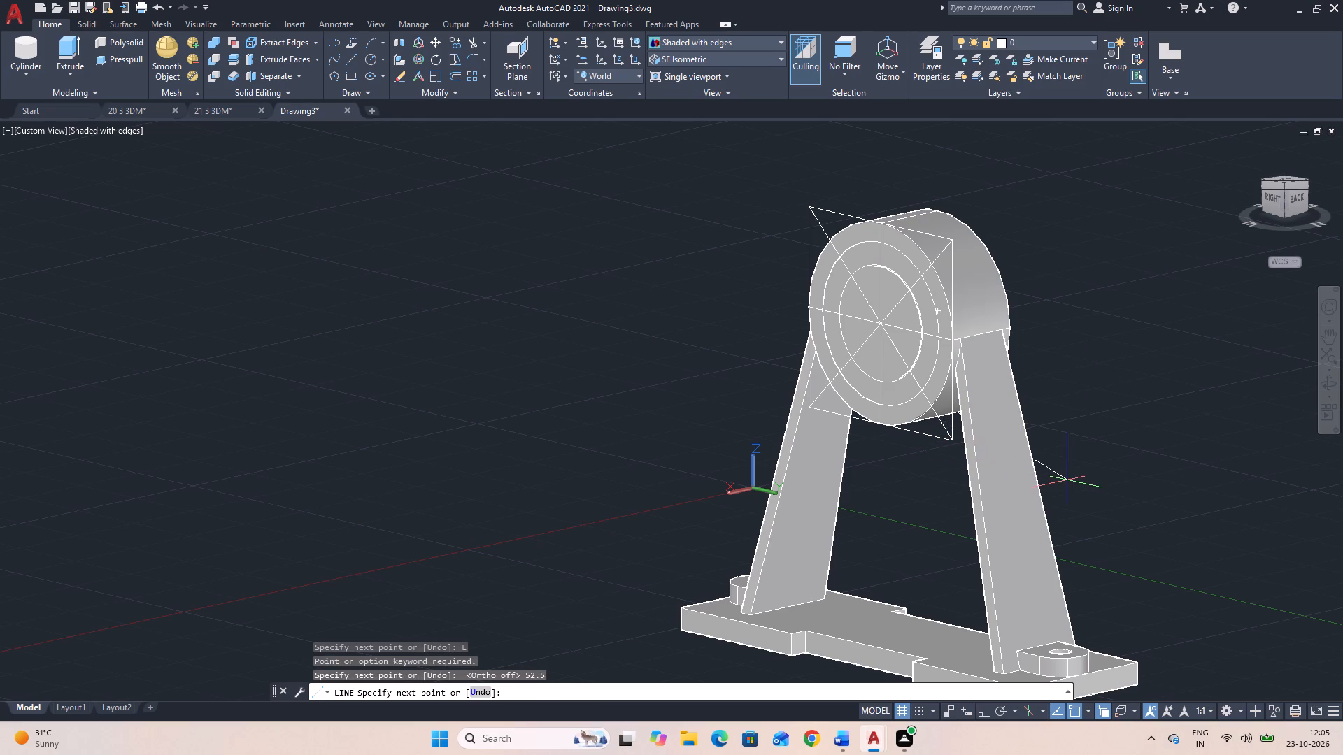
key("F8")
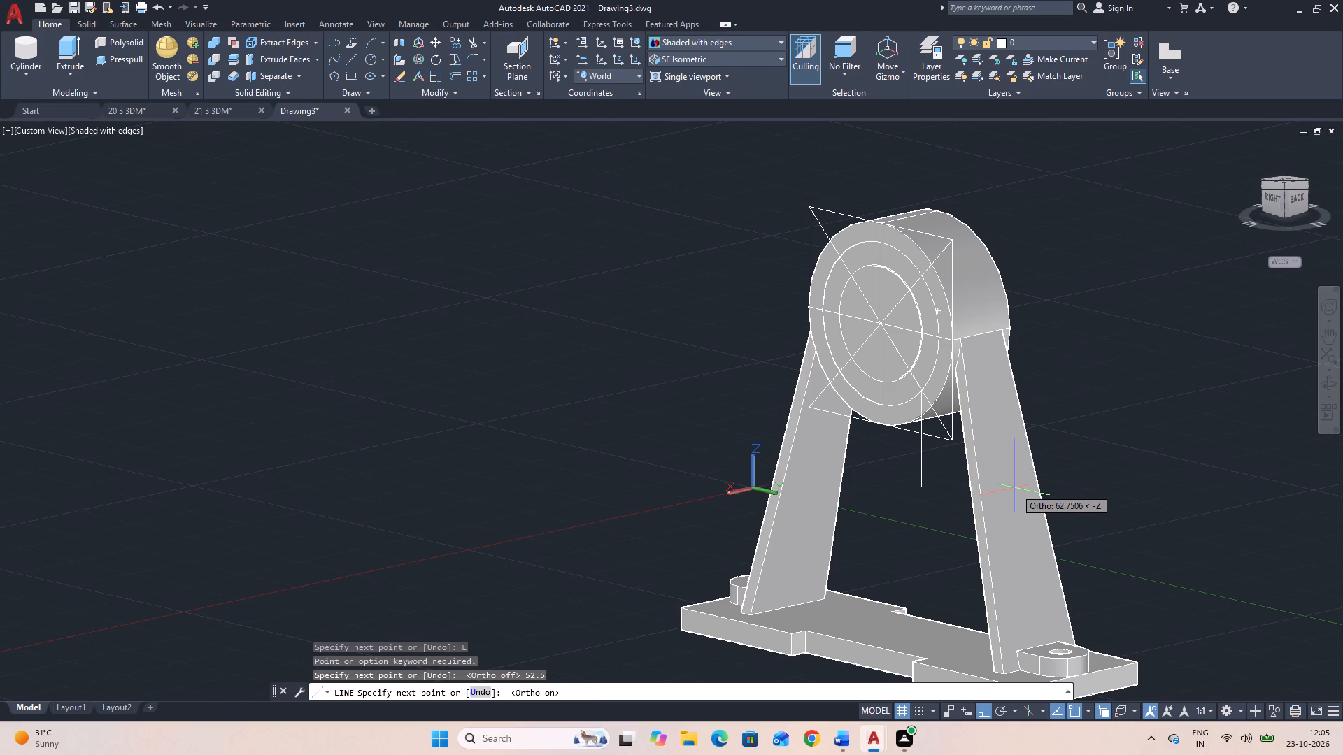
key("Escape")
Draw a 52.5 line from the front-face centre toward the square's lower -Y corner, leaving Ortho off.
key("space")
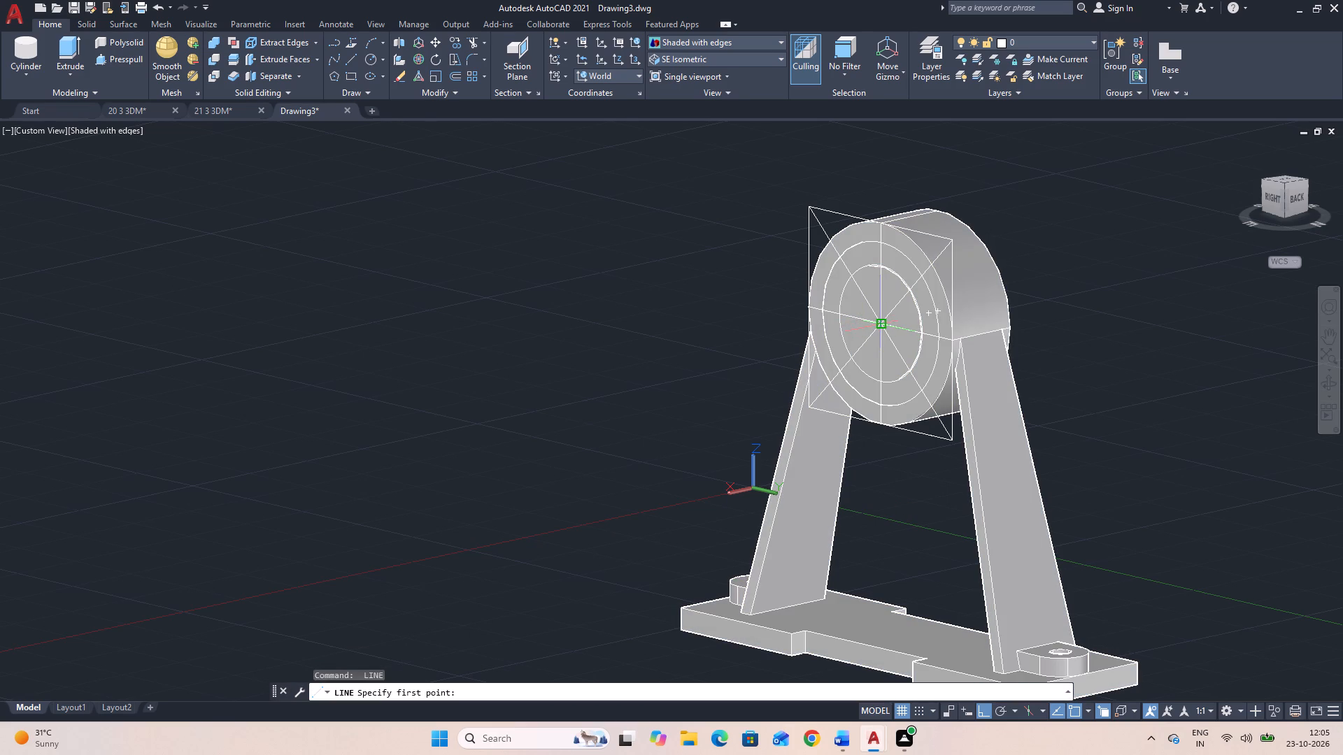
left_click(882, 323)
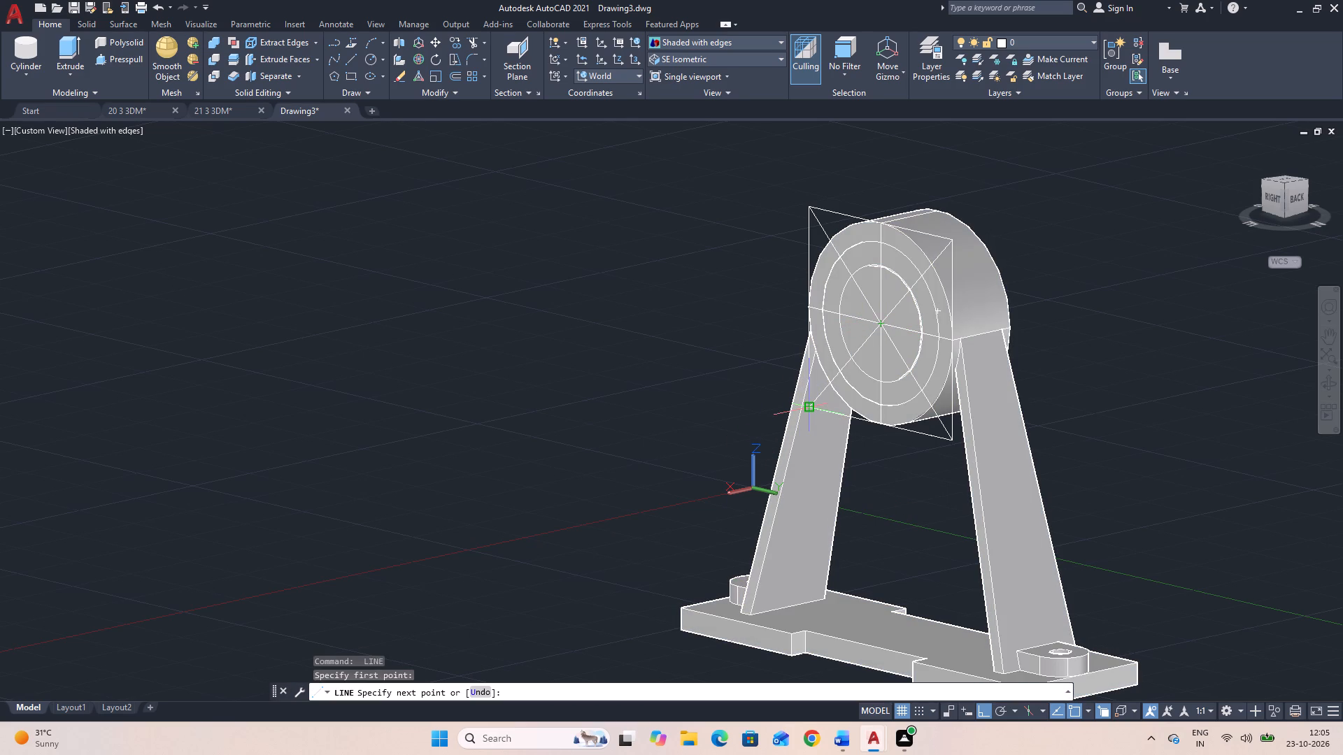
key("F8")
key("2")
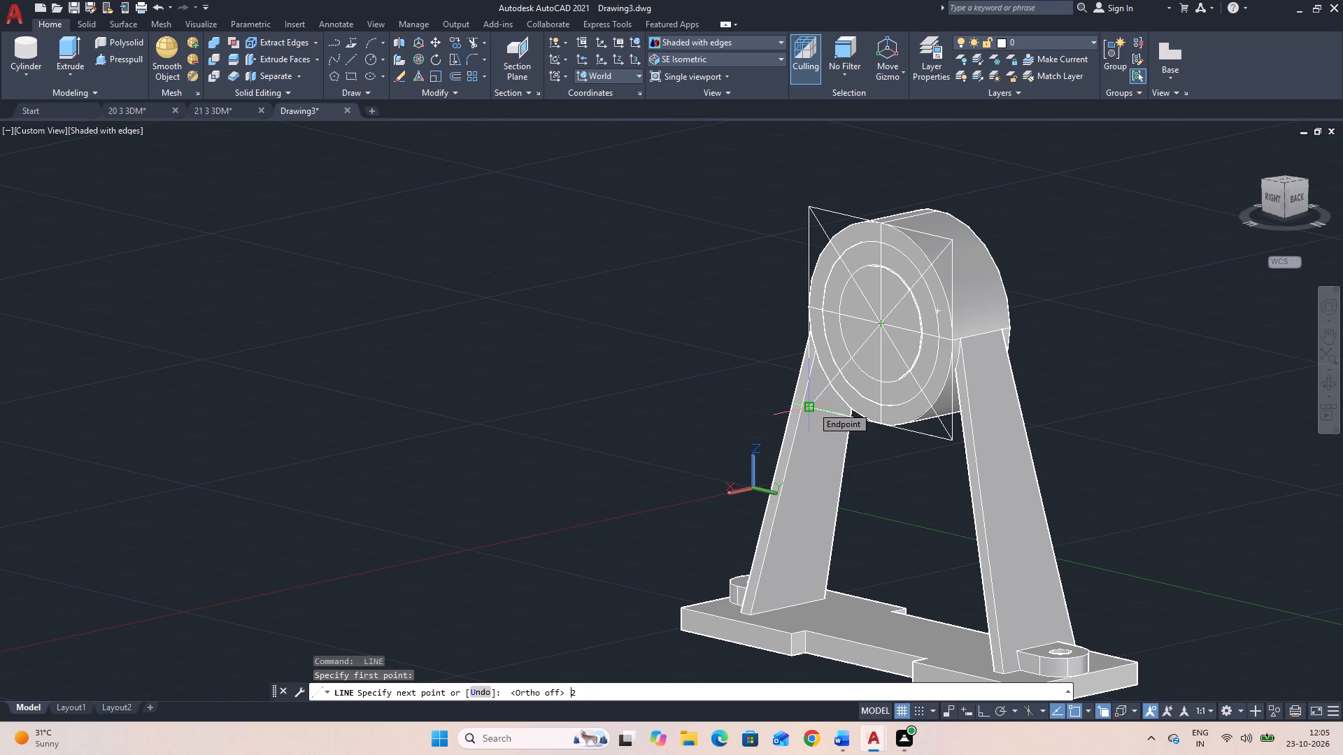
key("BackSpace")
type("52.5")
key("Return")
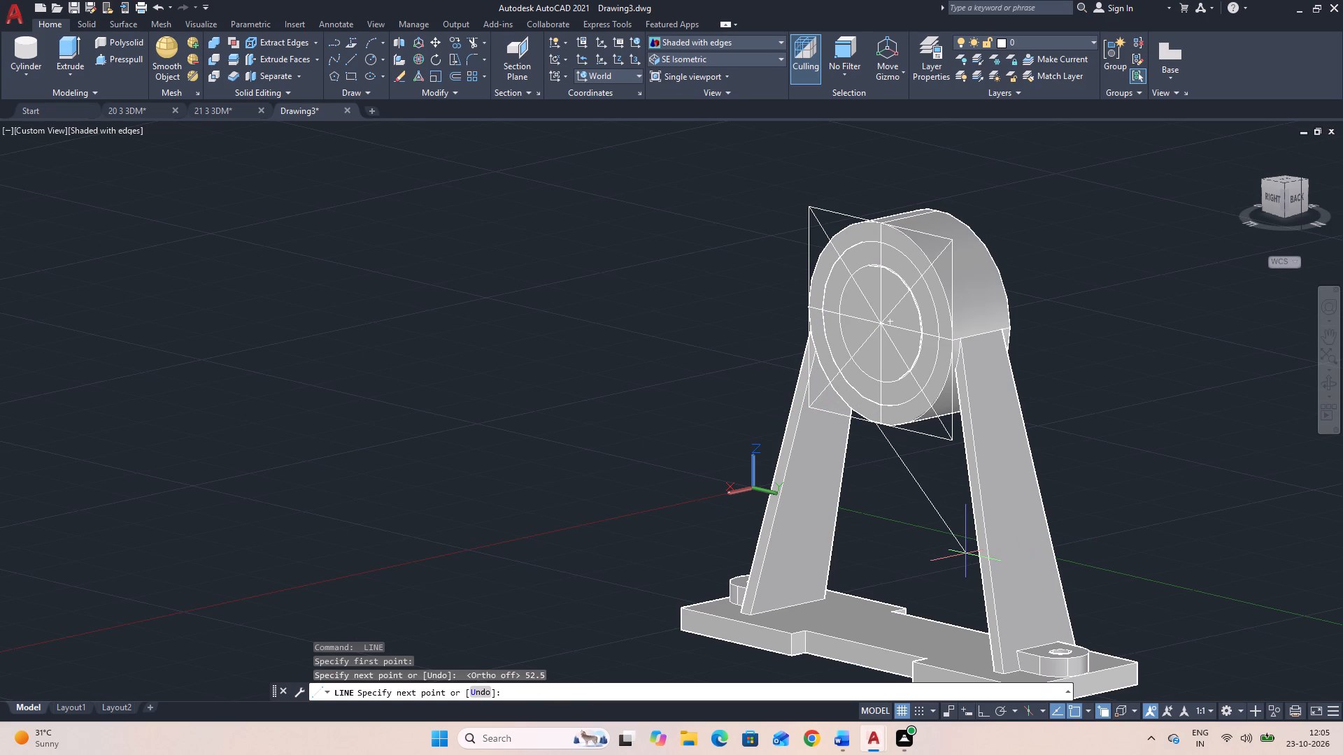
key("F8")
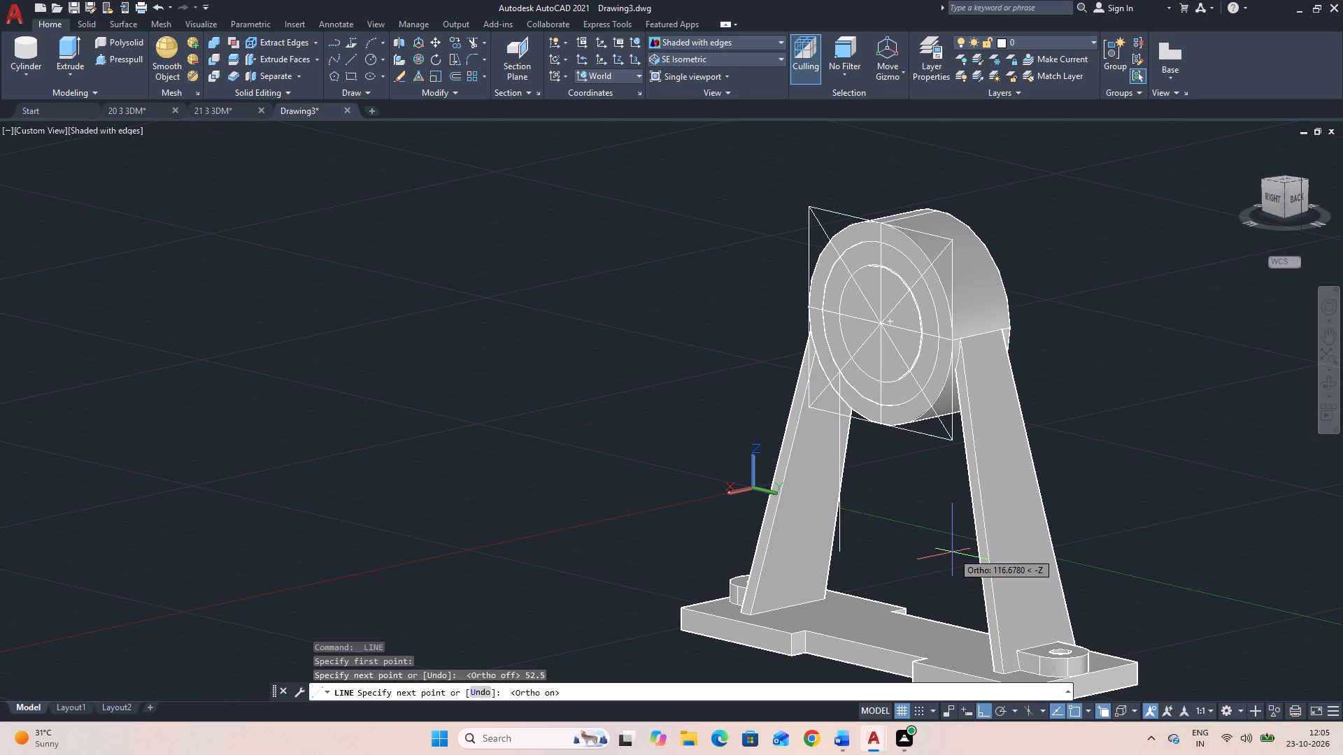
key("F8")
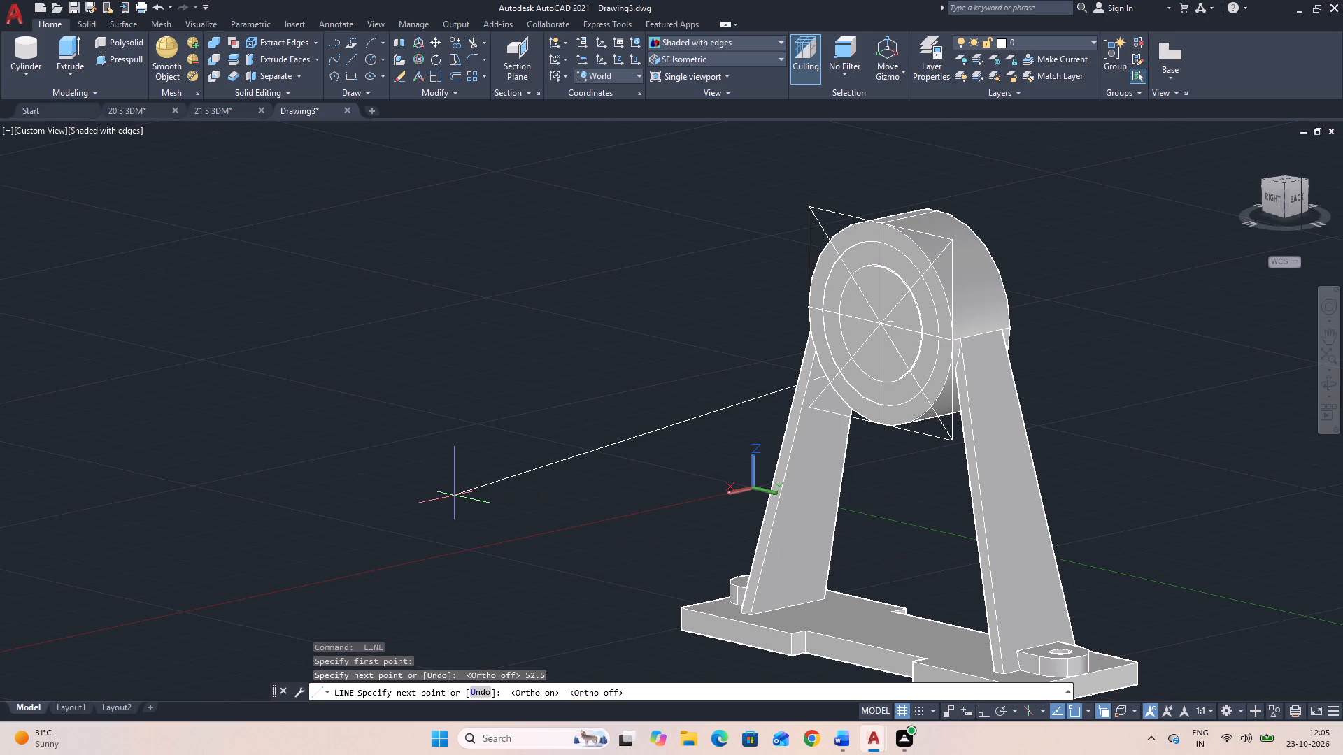
key("Escape")
Draw a 52.5 line from the front-face centre toward the square's upper -Y corner, and turn Ortho back on.
type("L")
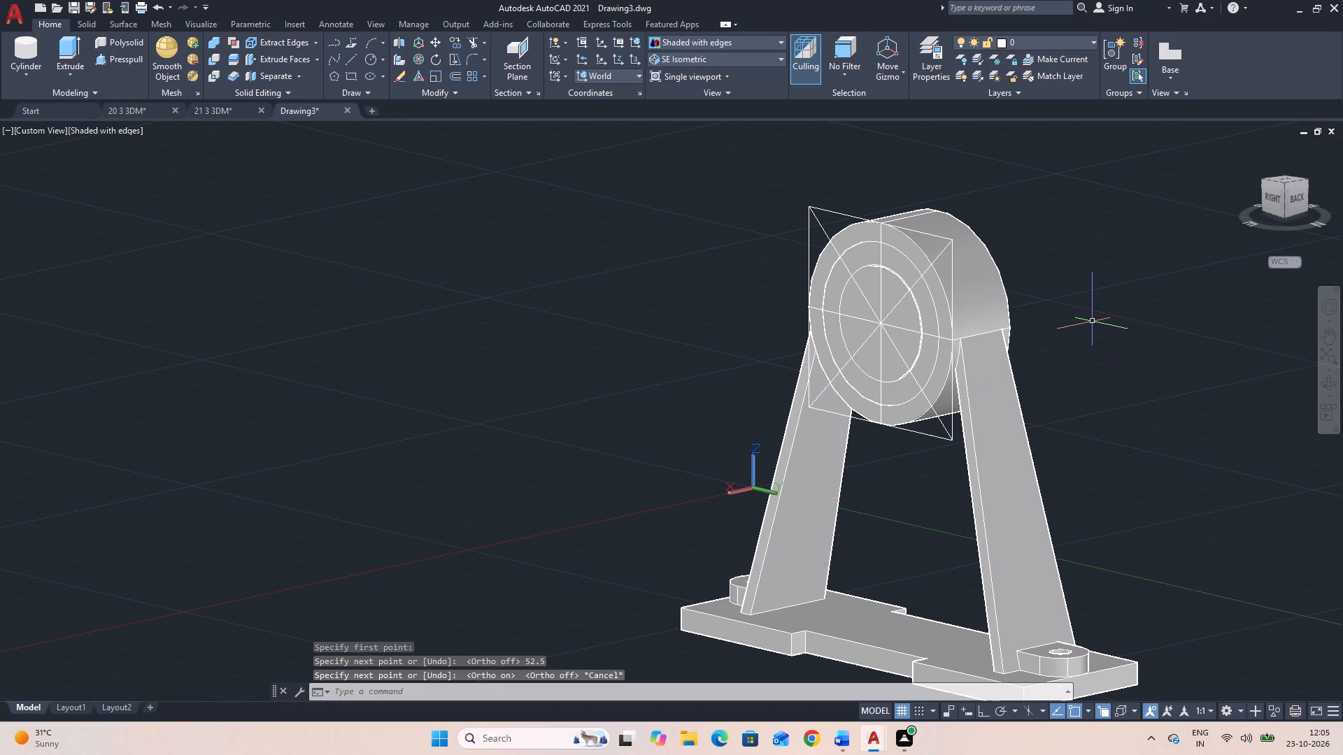
key("space")
left_click(882, 326)
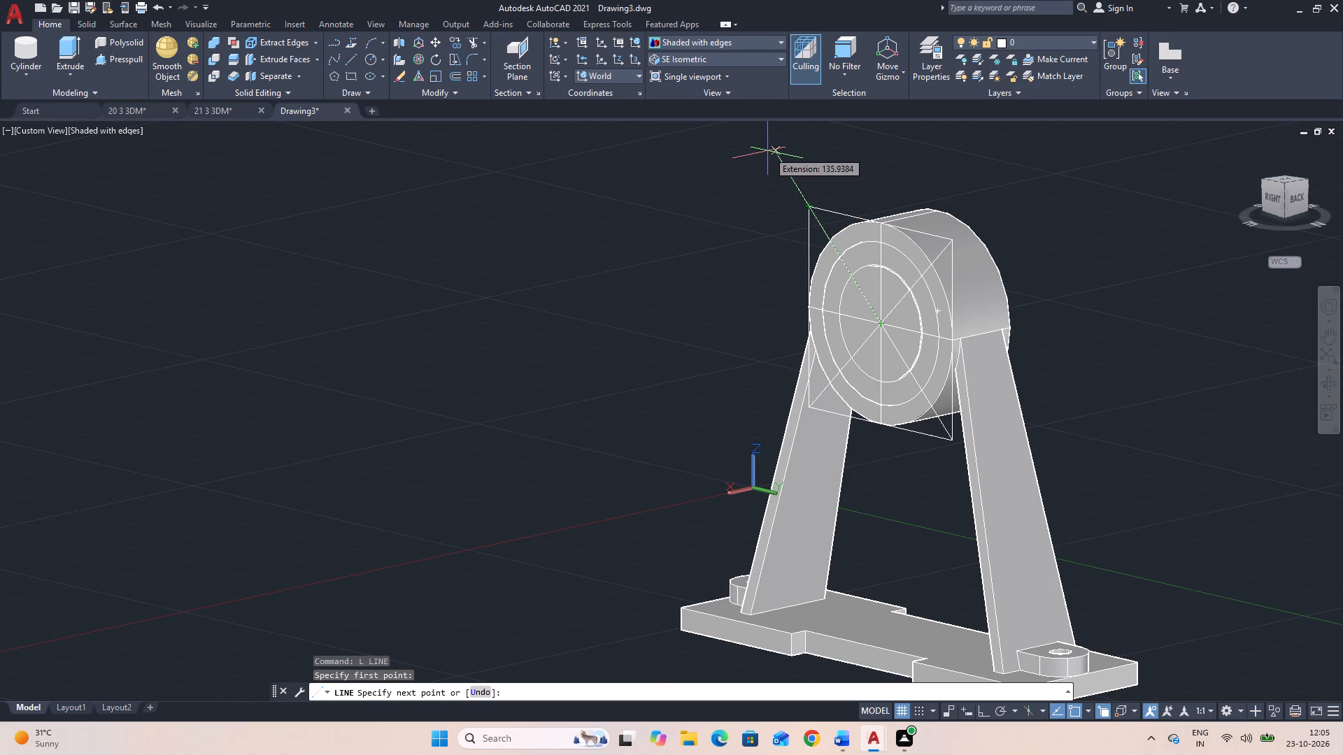
type("52.5")
key("Return")
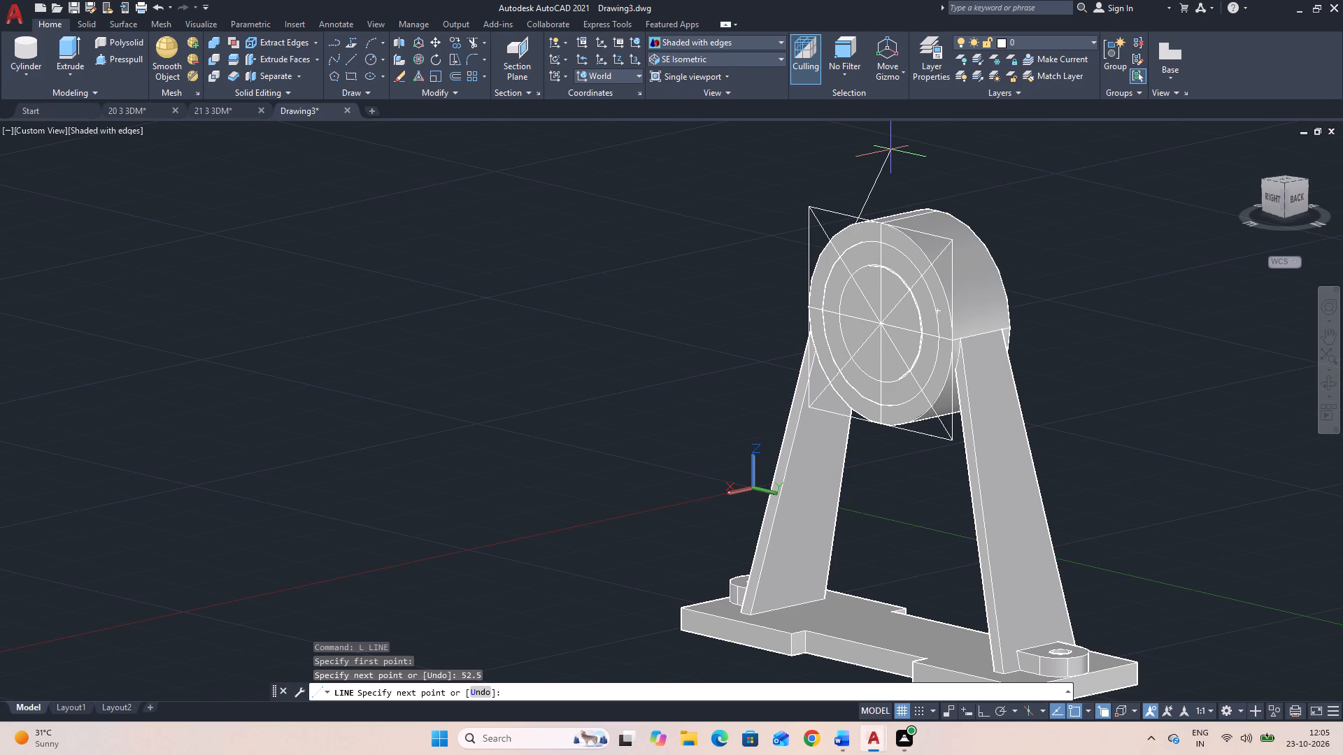
key("F8")
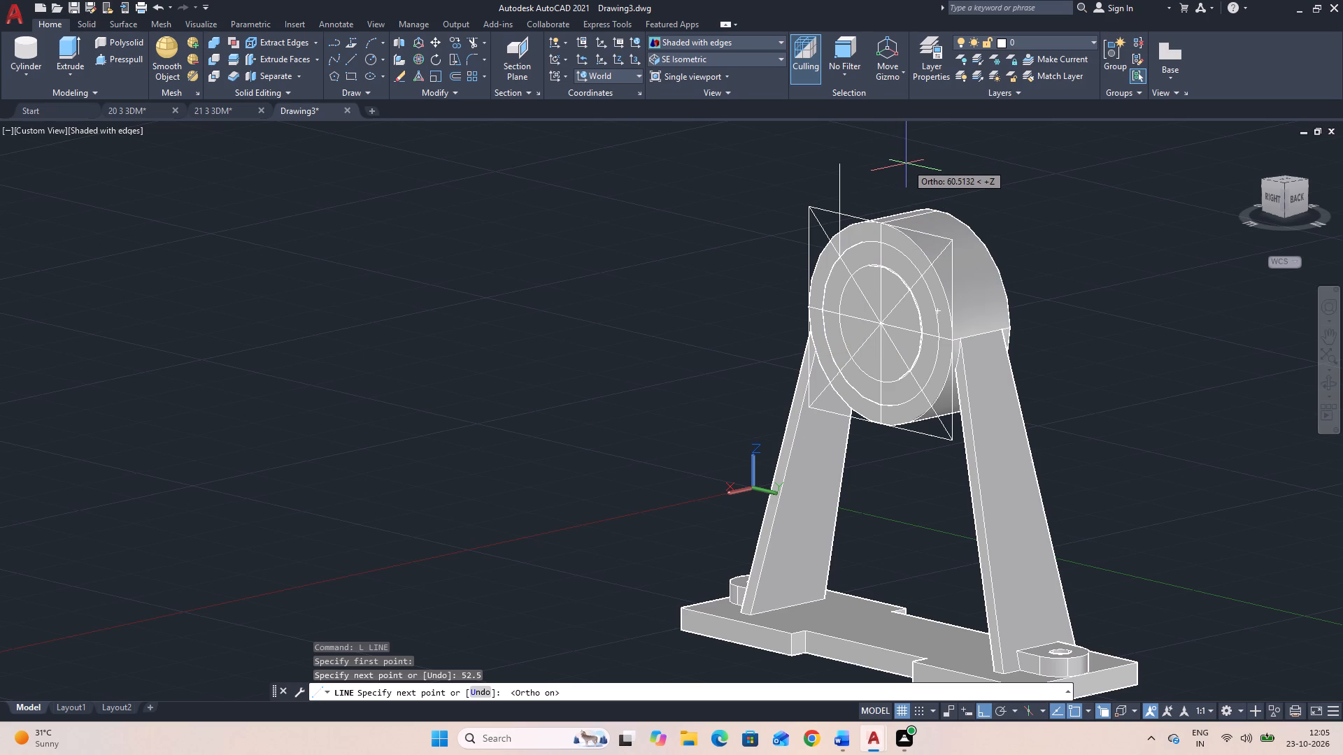
key("Escape")
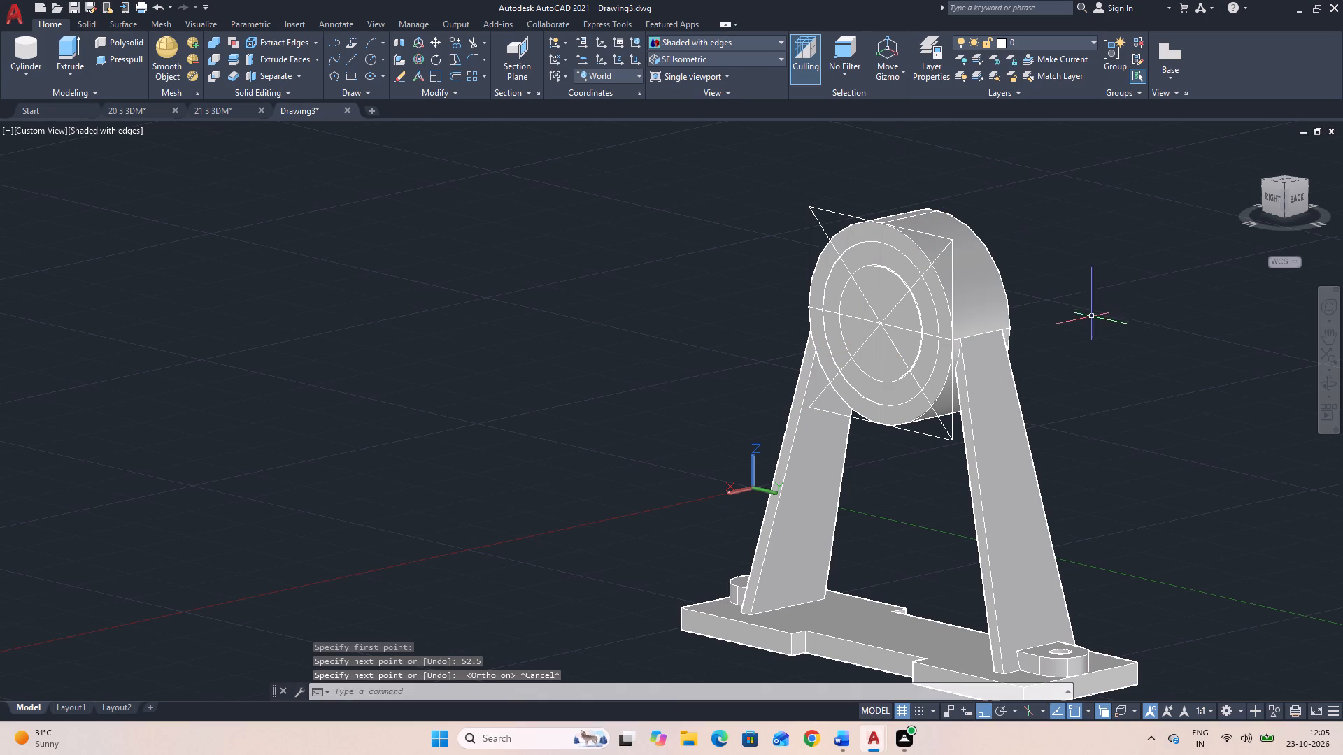
Erase the square's edge segments and diagonal at the upper +Y corner, and both edge segments at the lower -Y corner.
left_click(707, 56)
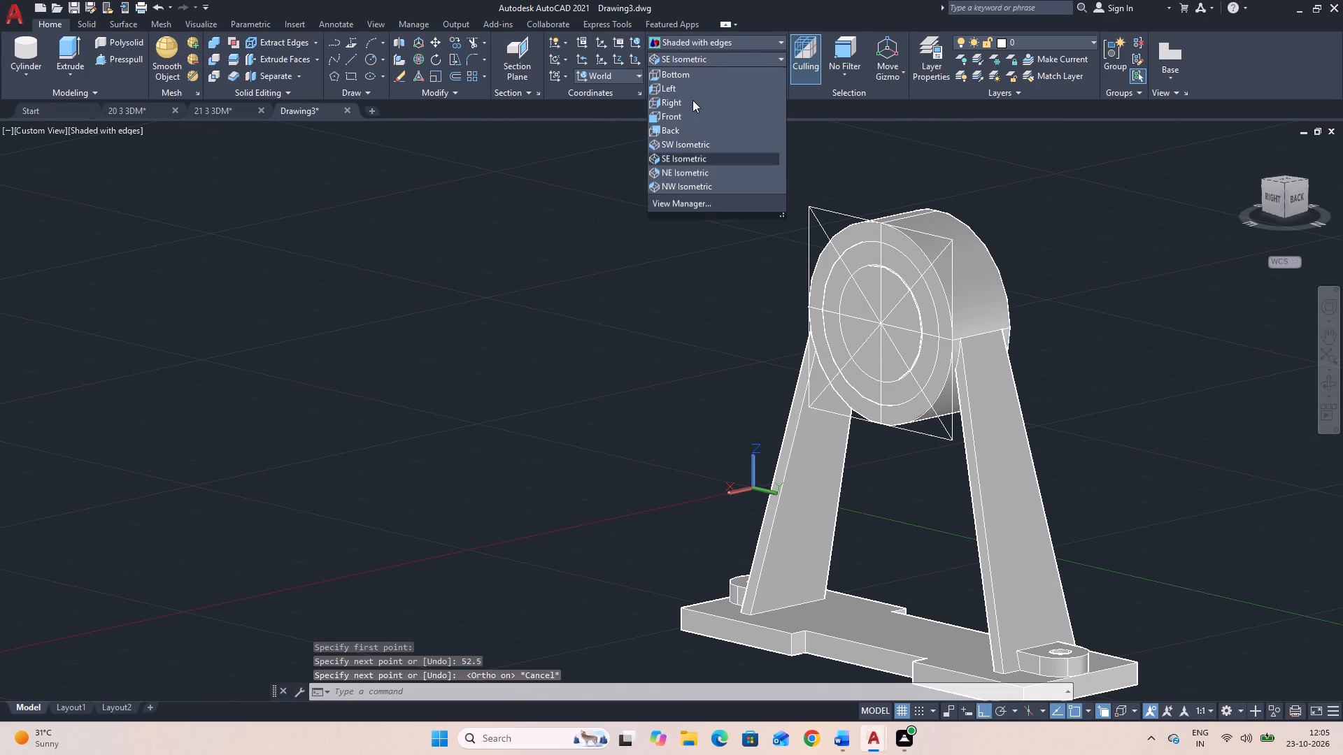
left_click(702, 173)
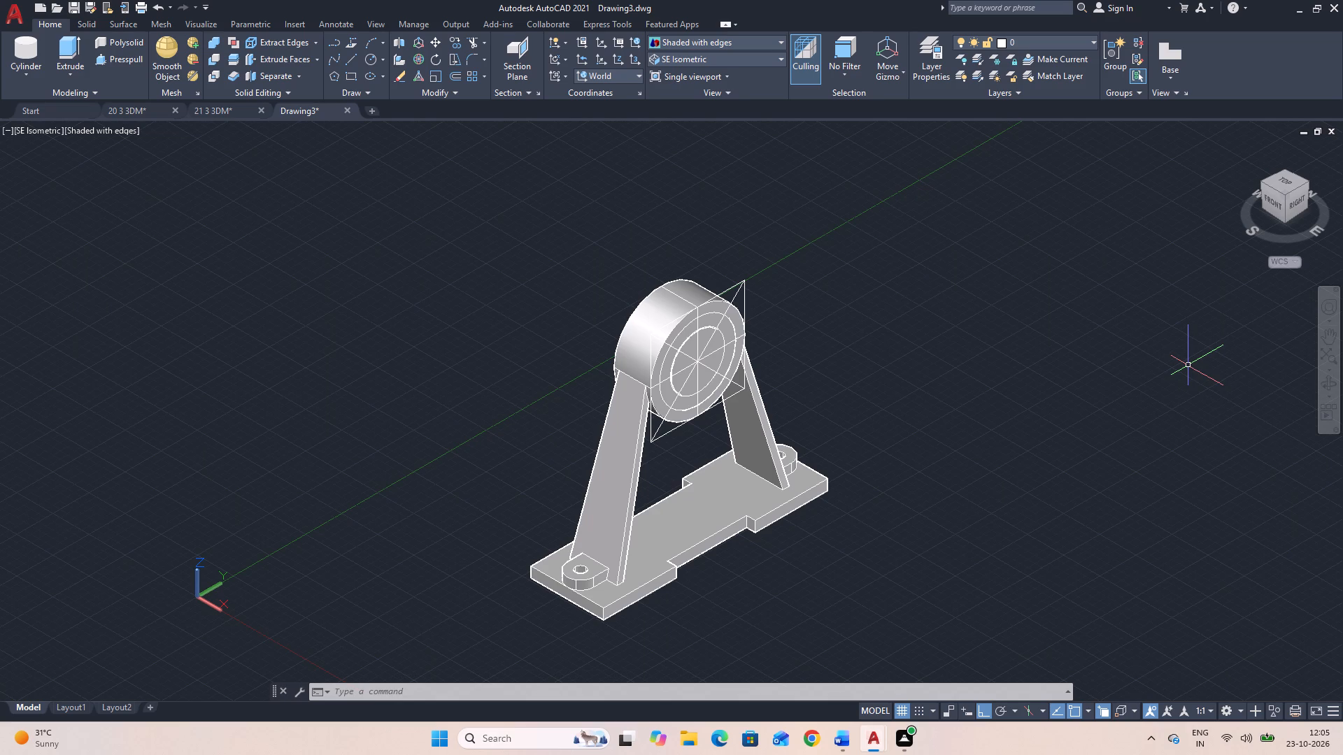
left_click(792, 287)
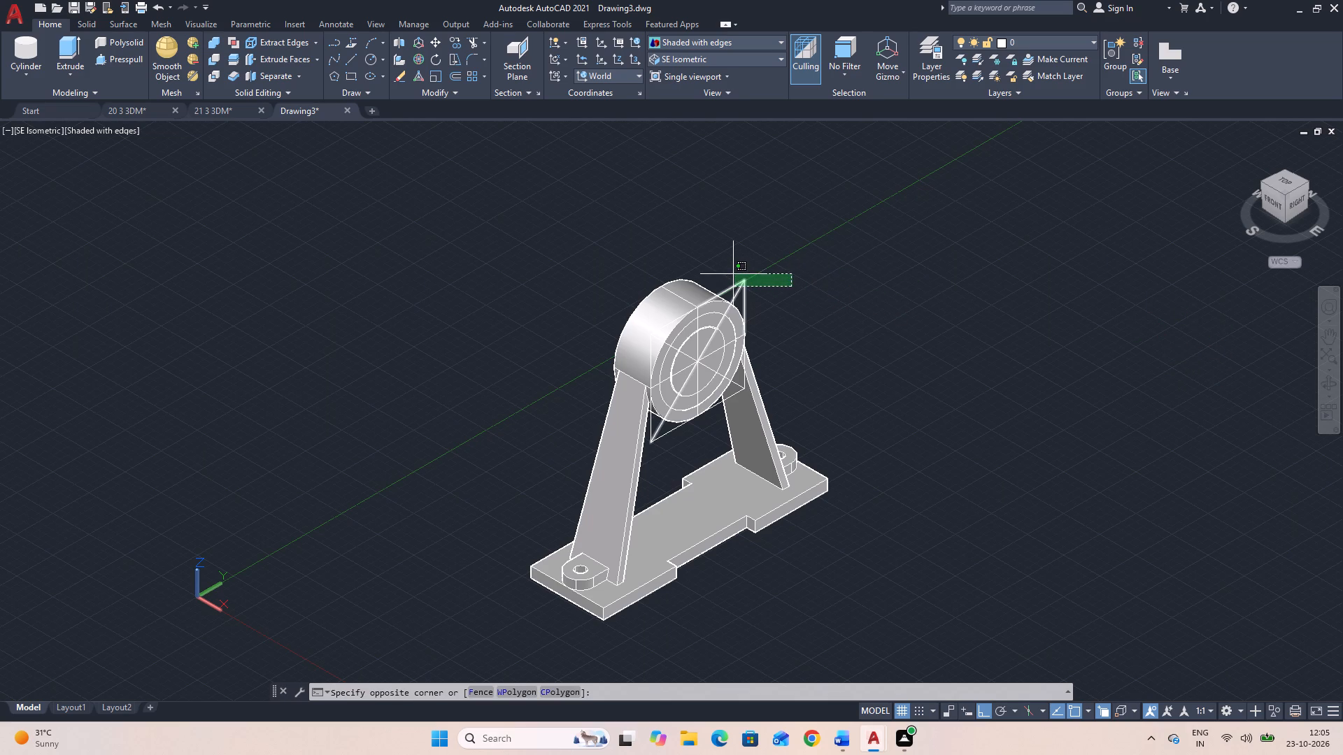
left_click(724, 265)
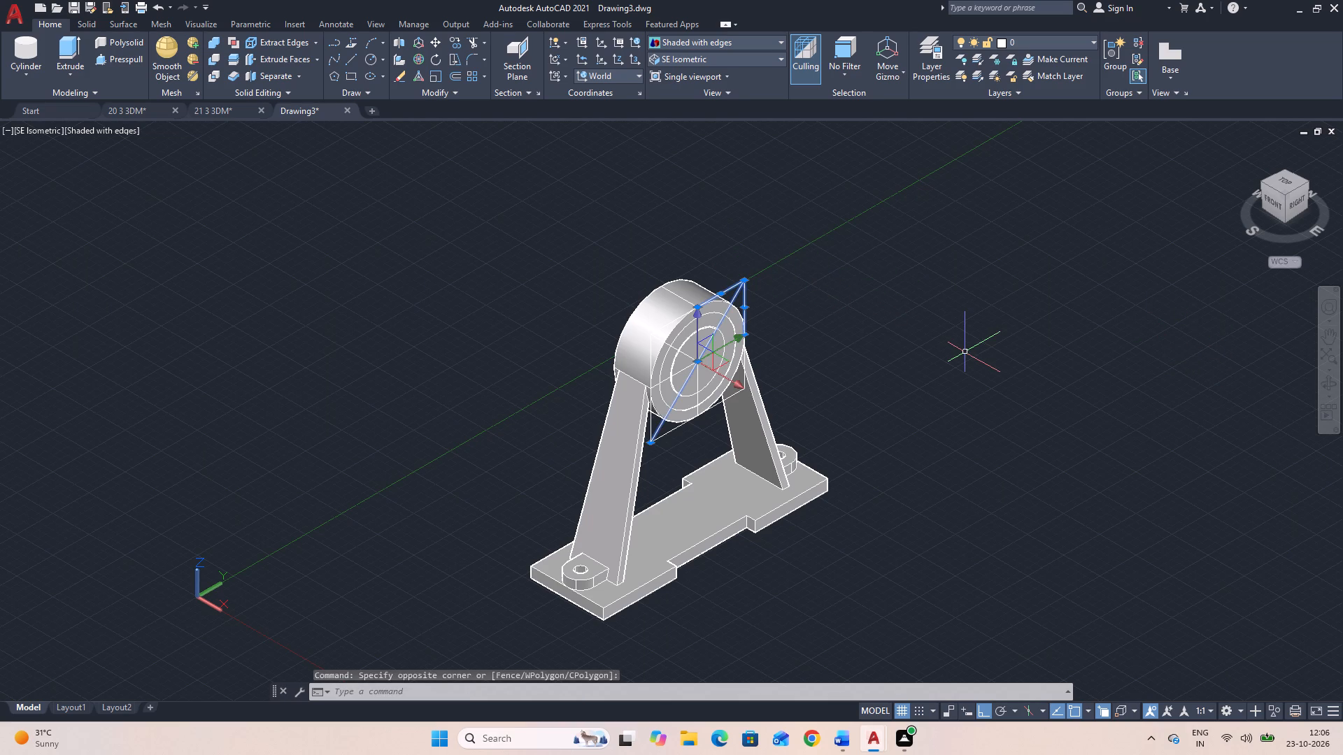
key("Delete")
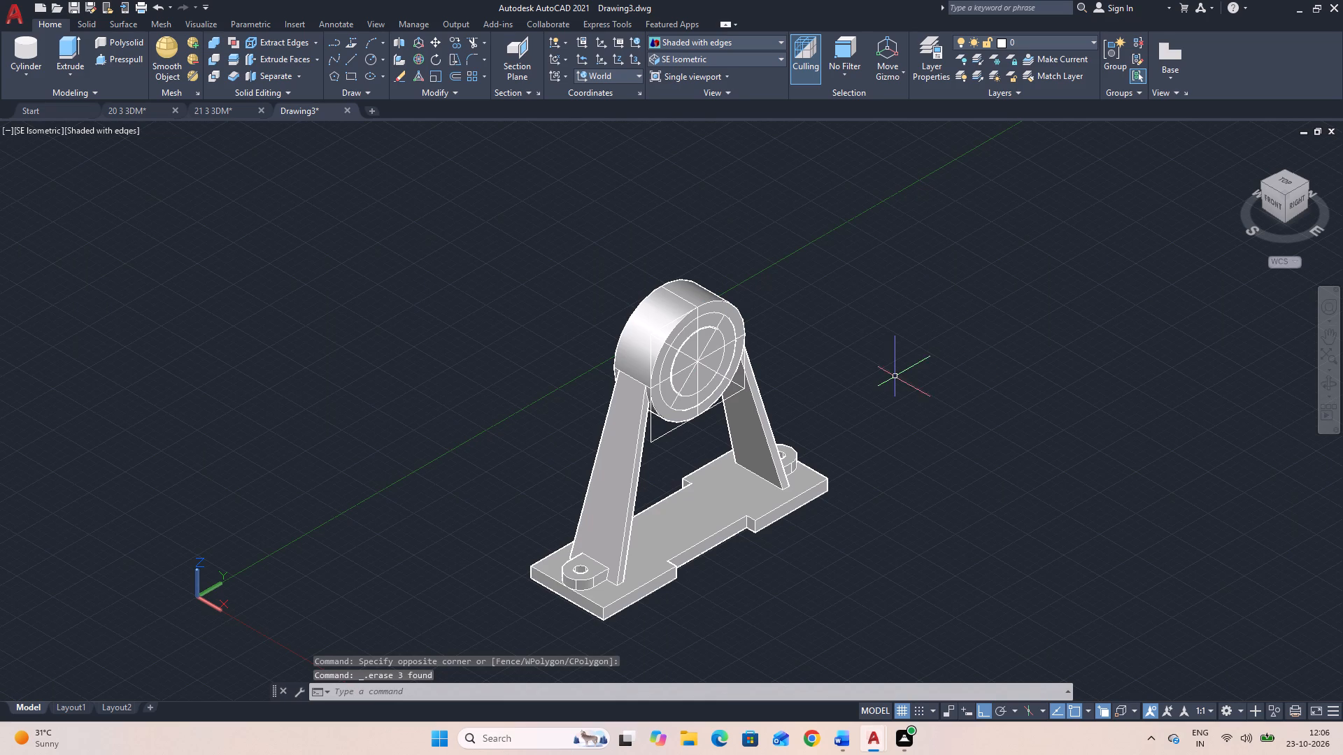
left_click(667, 436)
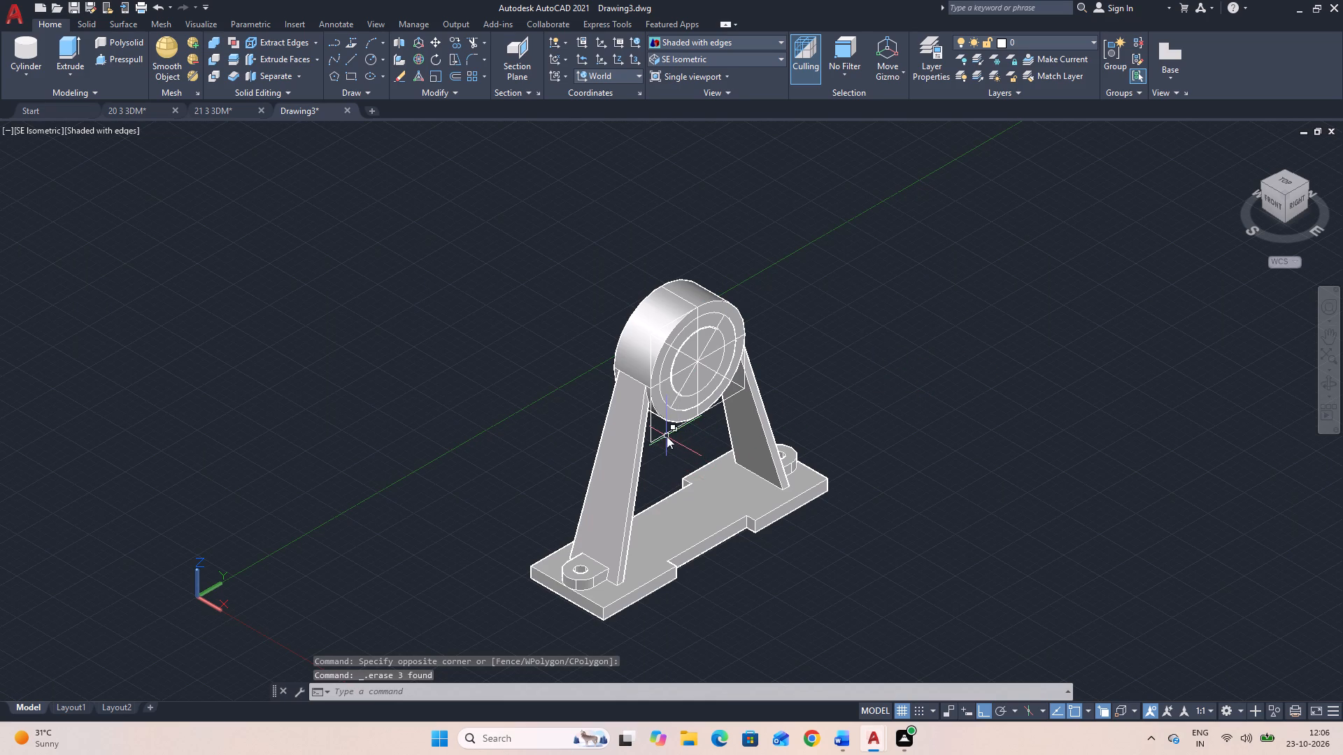
left_click(652, 428)
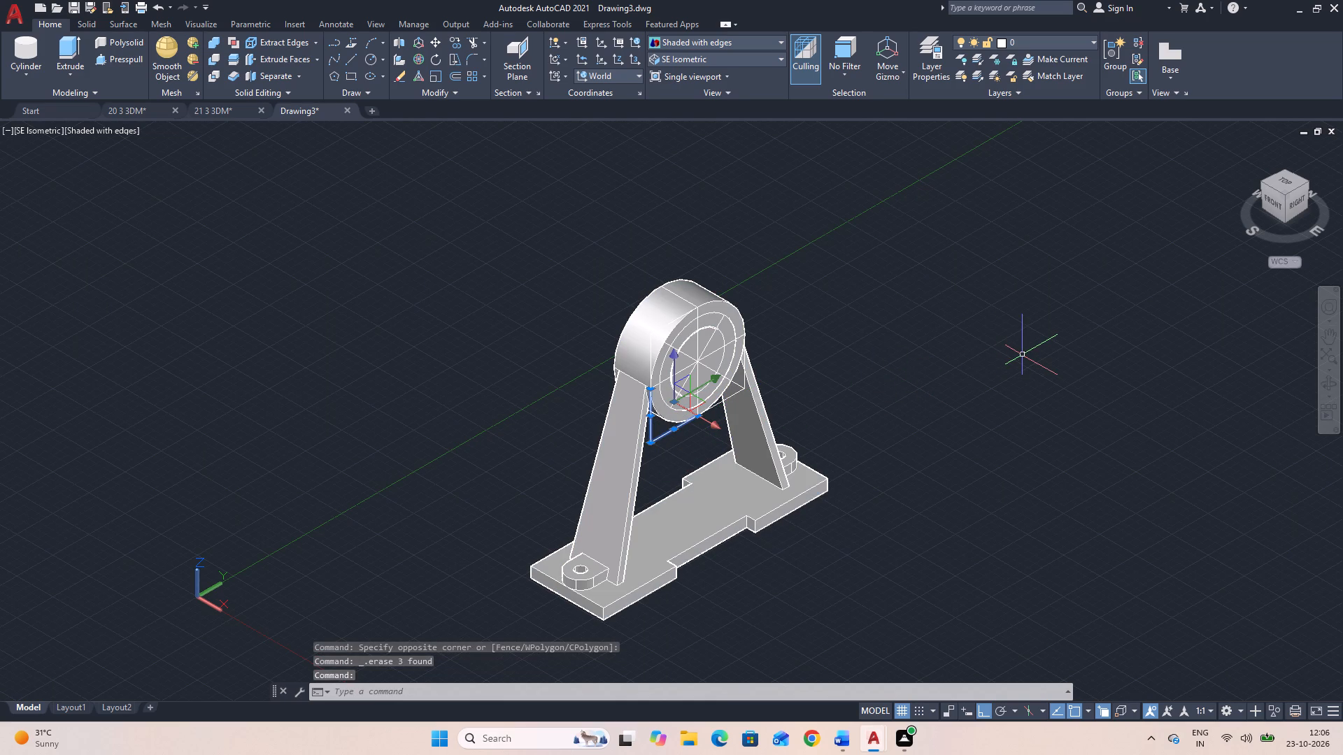
key("Delete")
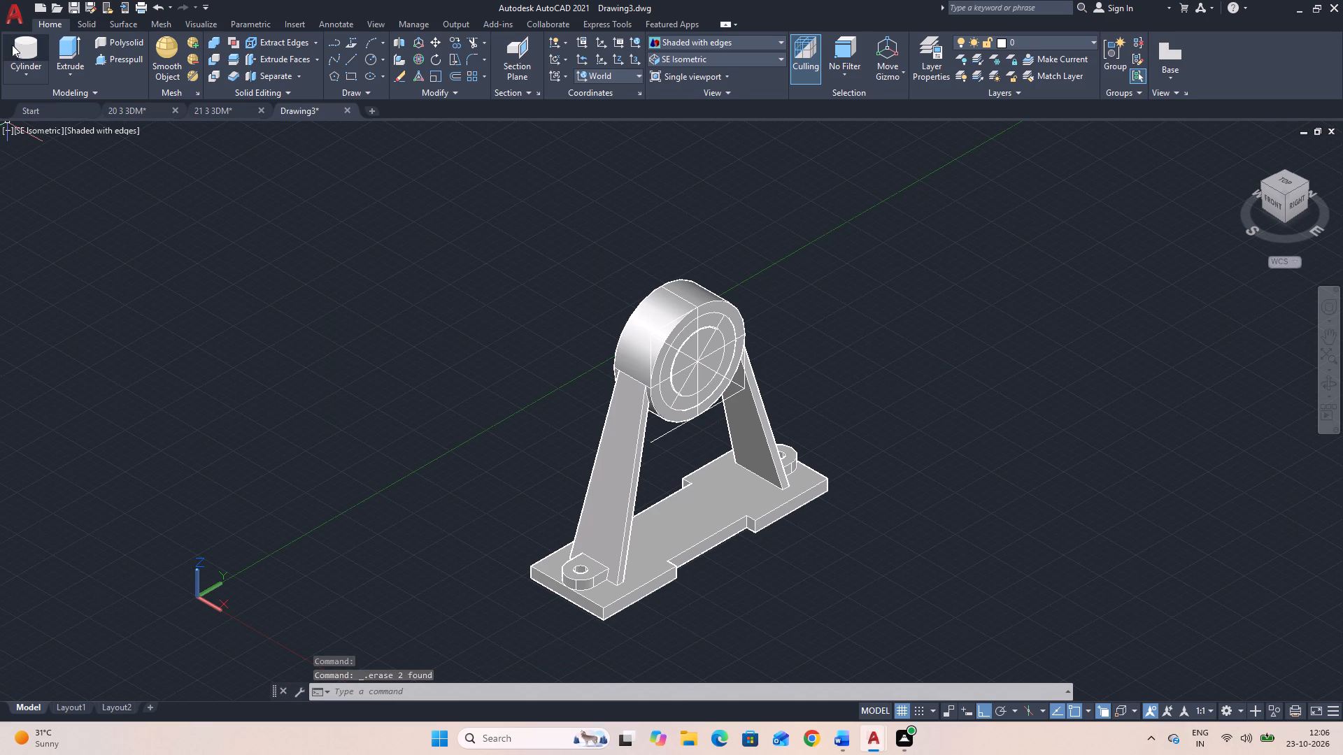
Create a radius 3 cylinder at the upper +Y diagonal line's outer end, extending 12 into the large cylinder along -X.
left_click(29, 54)
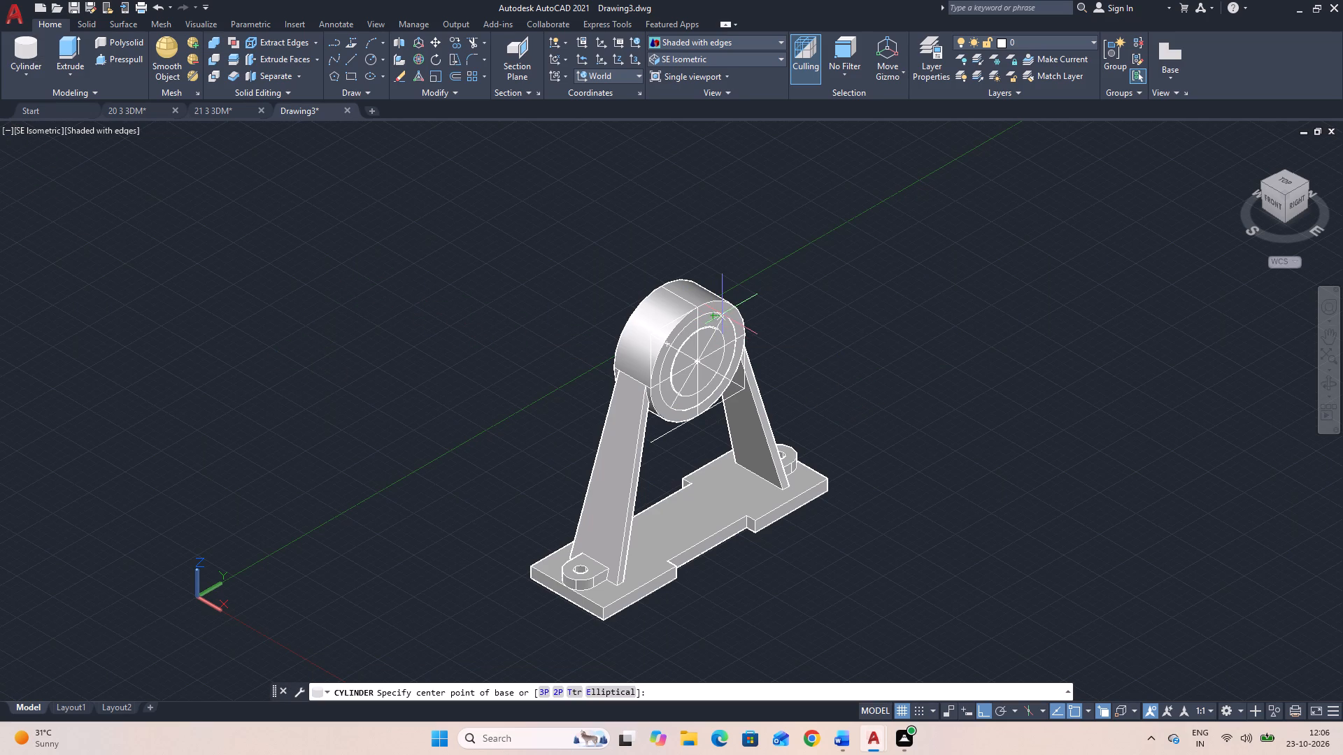
scroll(723, 315, "up", 3)
left_click(722, 315)
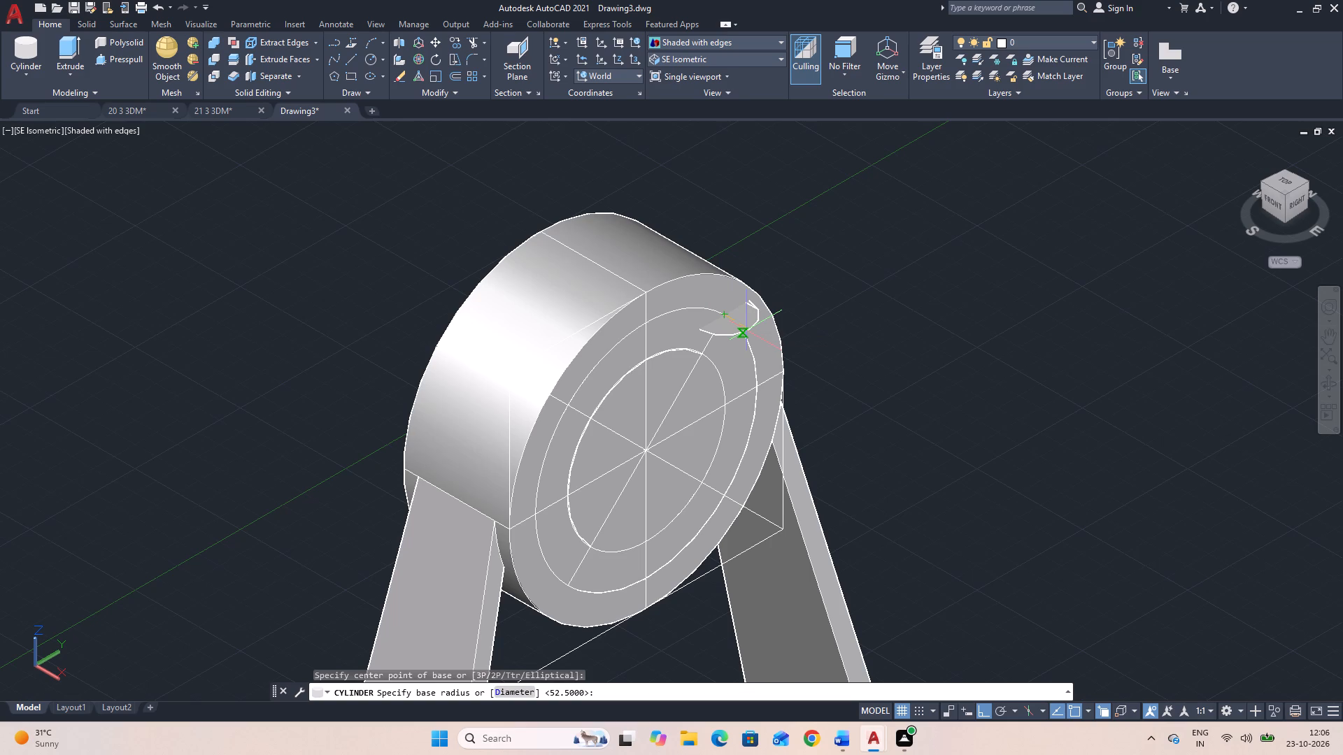
key("3")
key("Return")
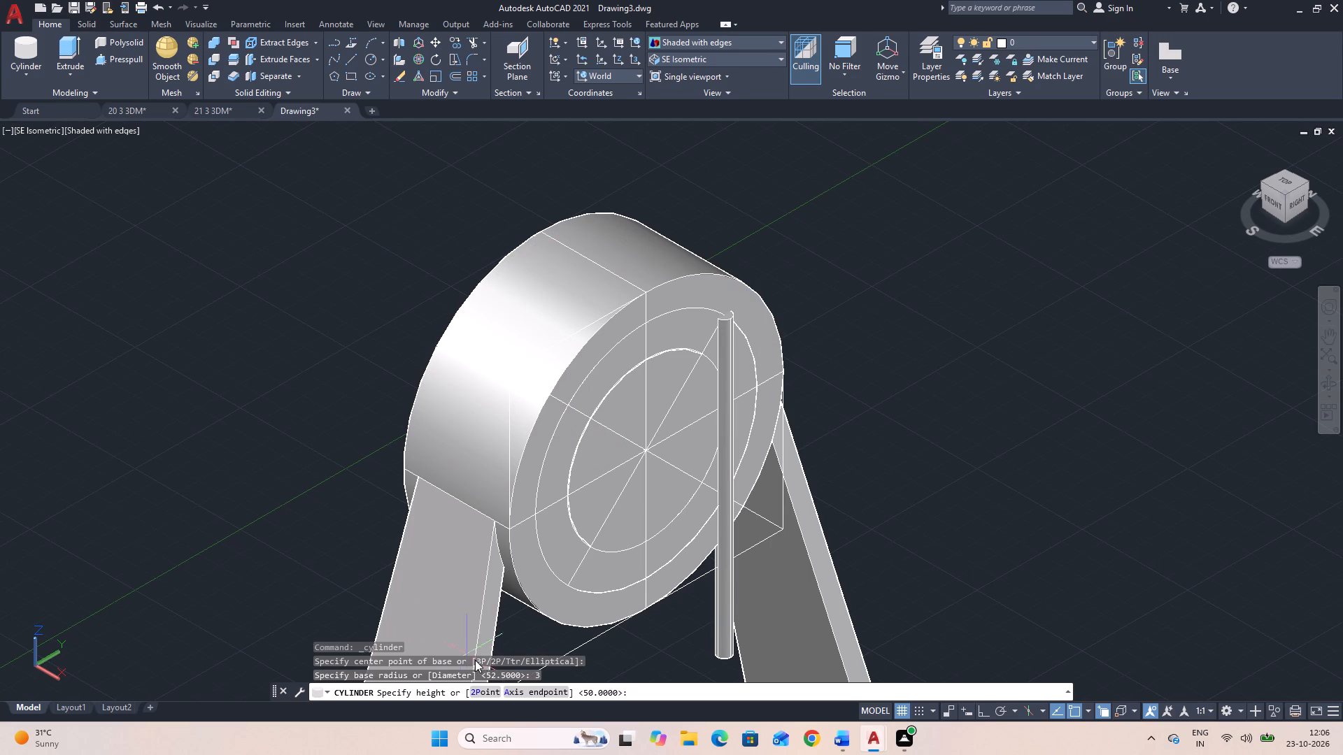
key("a")
key("space")
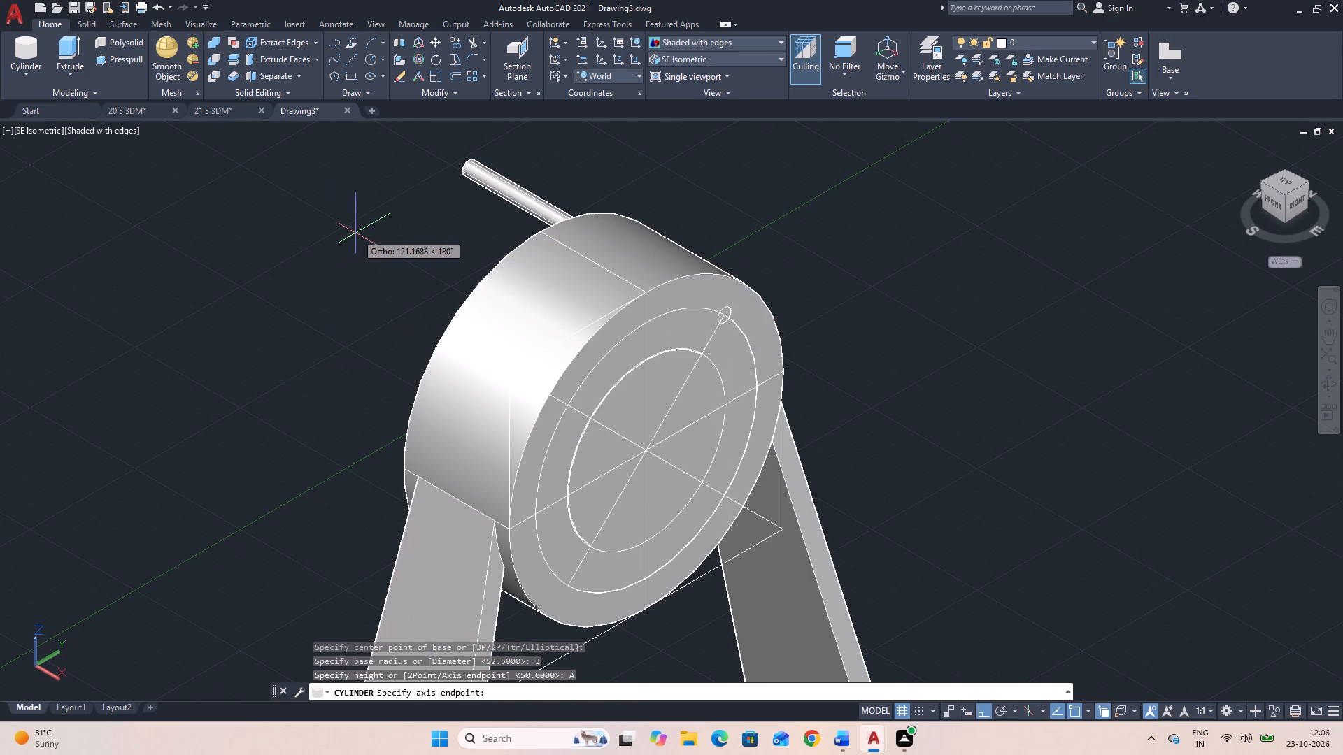
type("12")
key("Return")
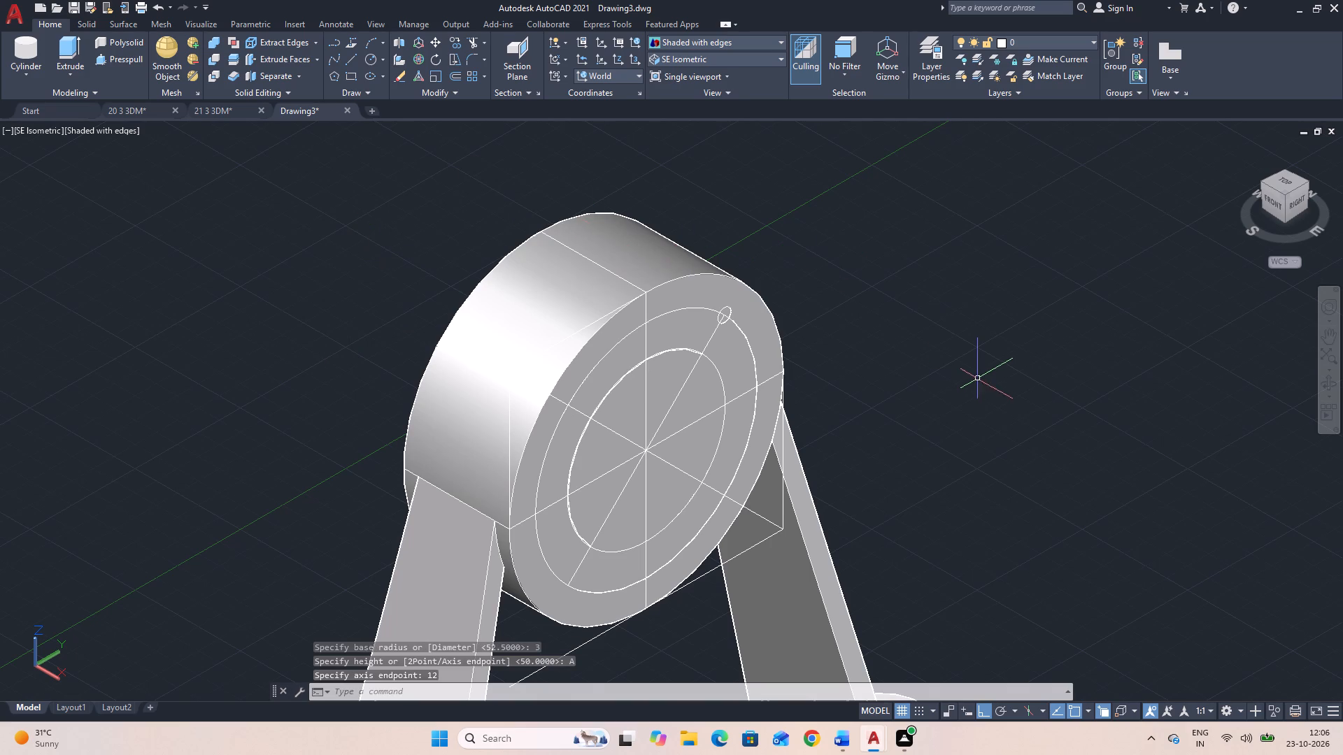
Create a radius 3 cylinder at the lower +Y diagonal line's outer end, extending 12 into the large cylinder along -X.
key("space")
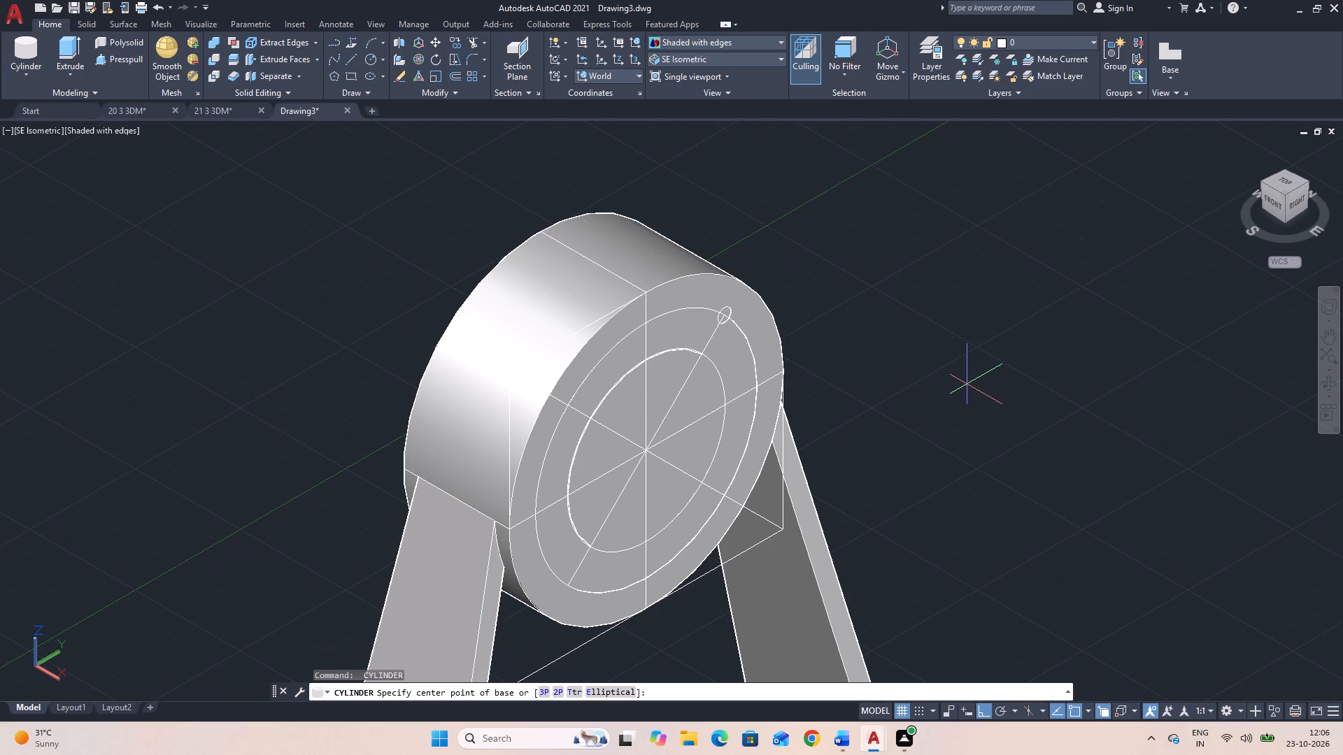
left_click(720, 496)
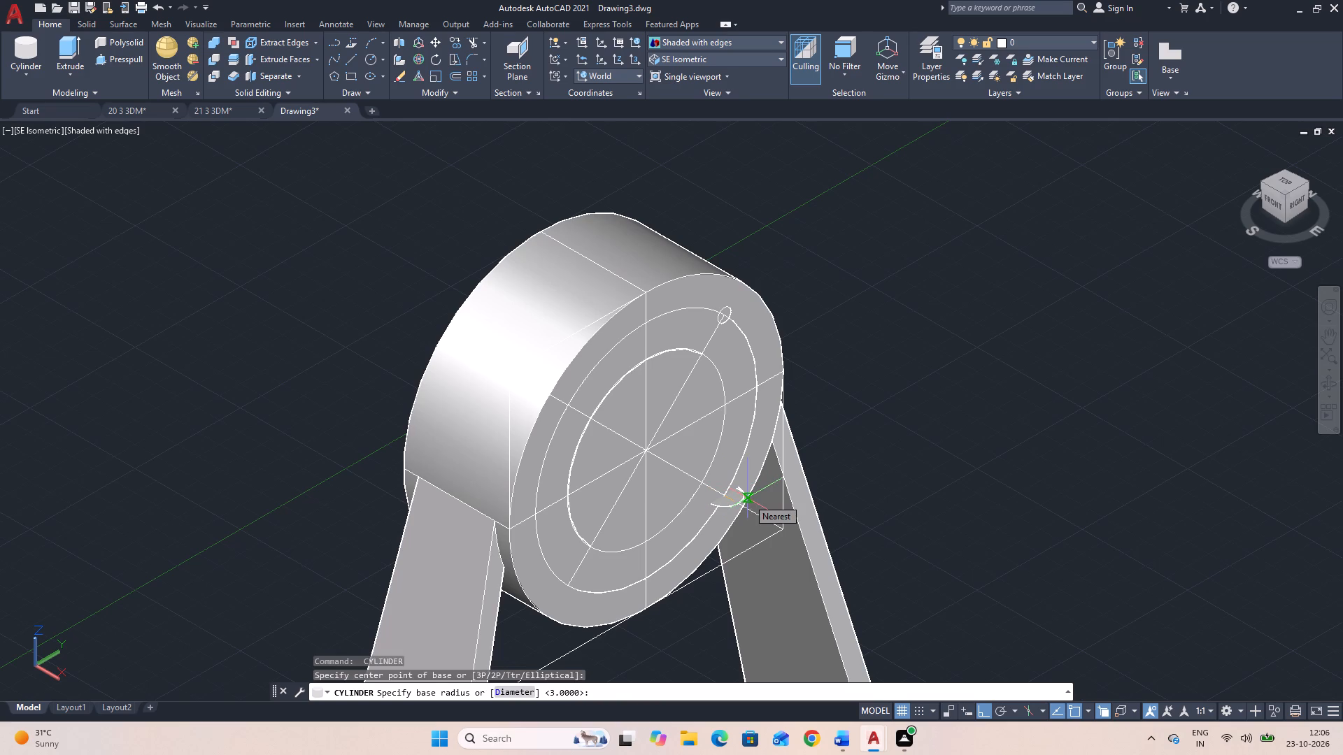
key("3")
key("Return")
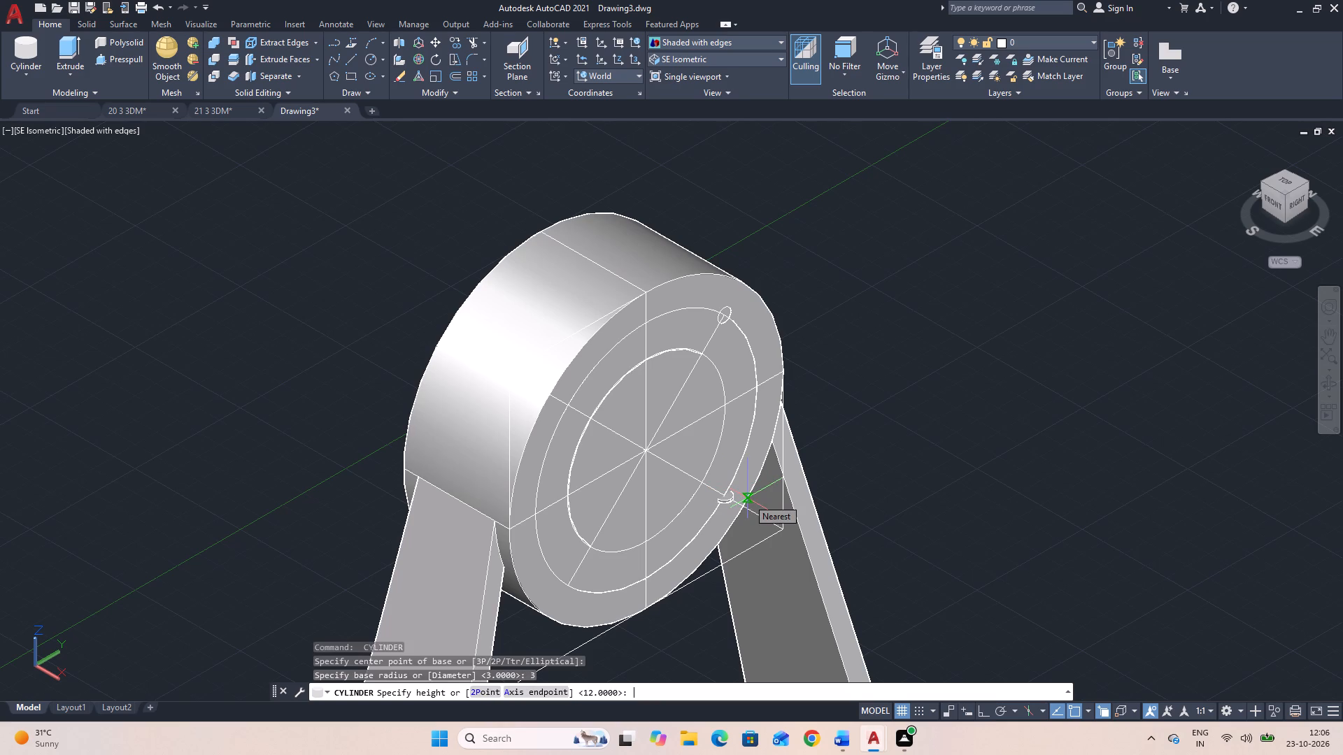
type("A")
key("space")
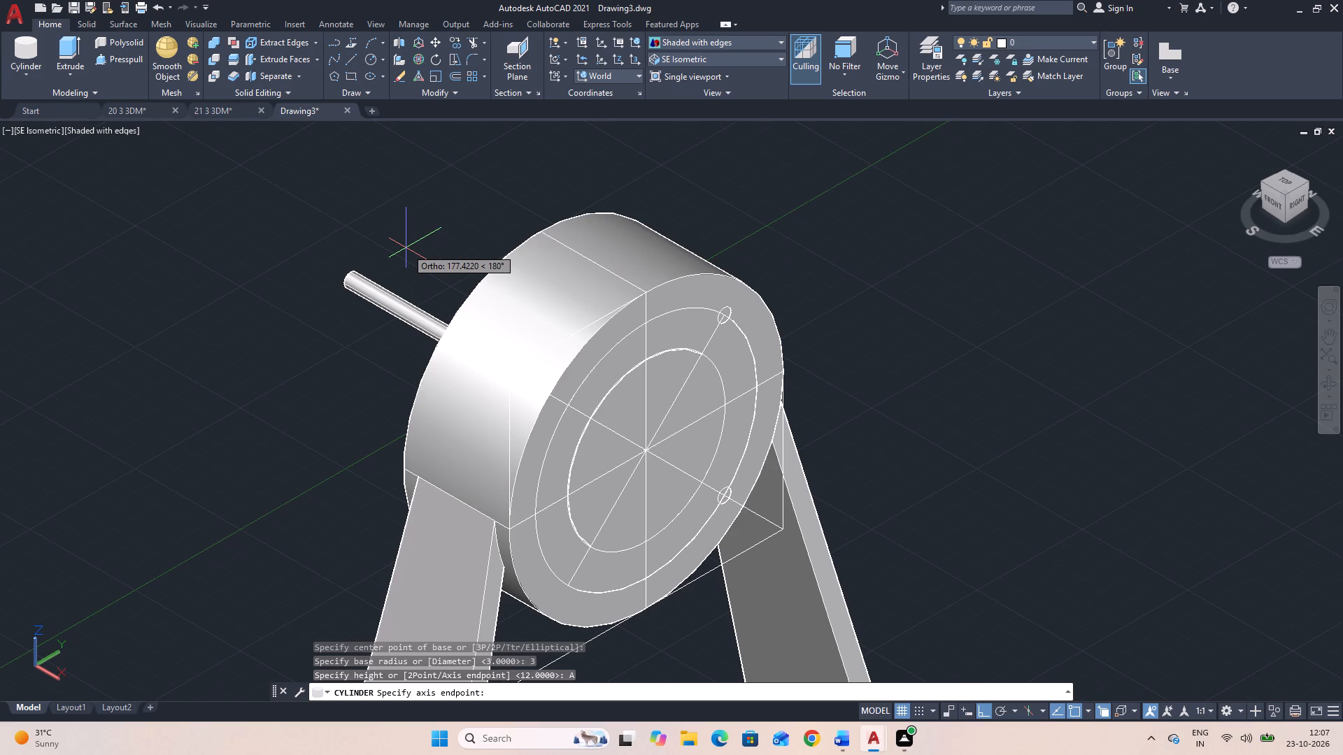
type("12")
key("Return")
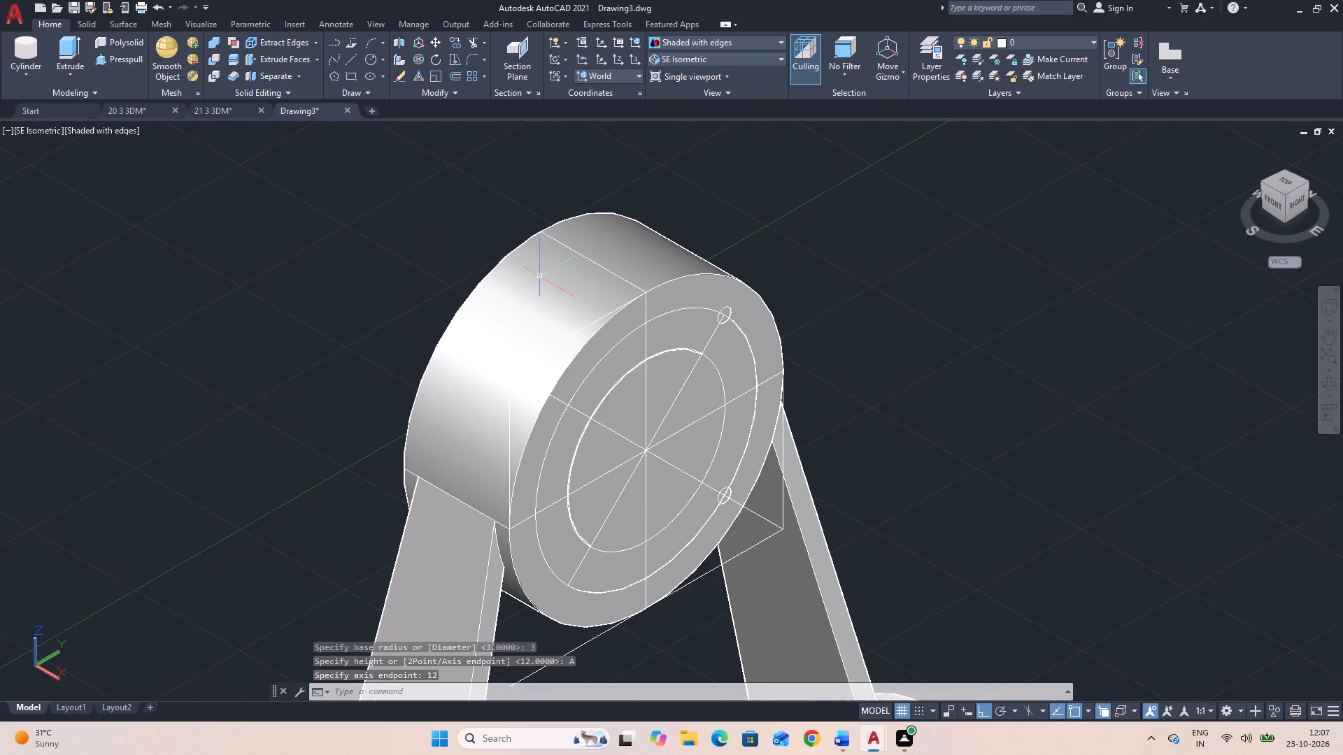
Create a radius 3 cylinder at the lower -Y diagonal line's outer end, extending 12 into the large cylinder along -X.
key("space")
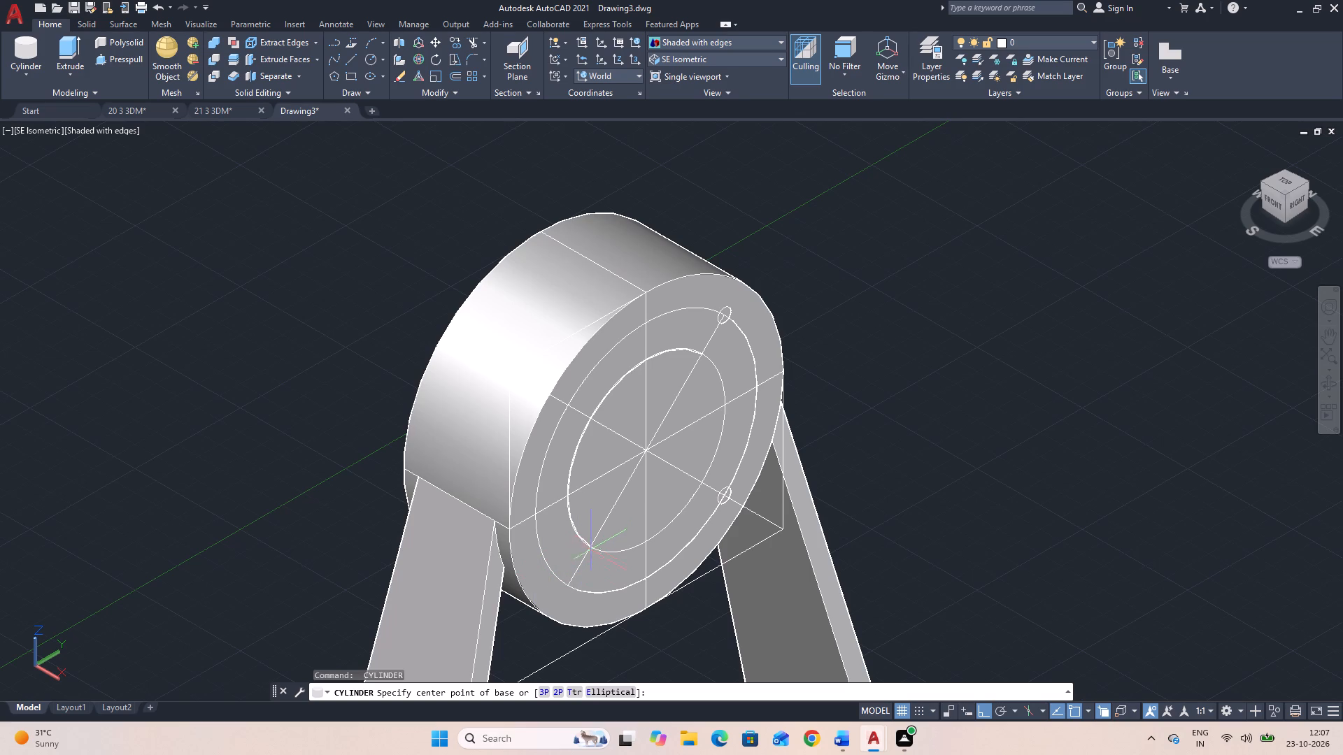
left_click(571, 583)
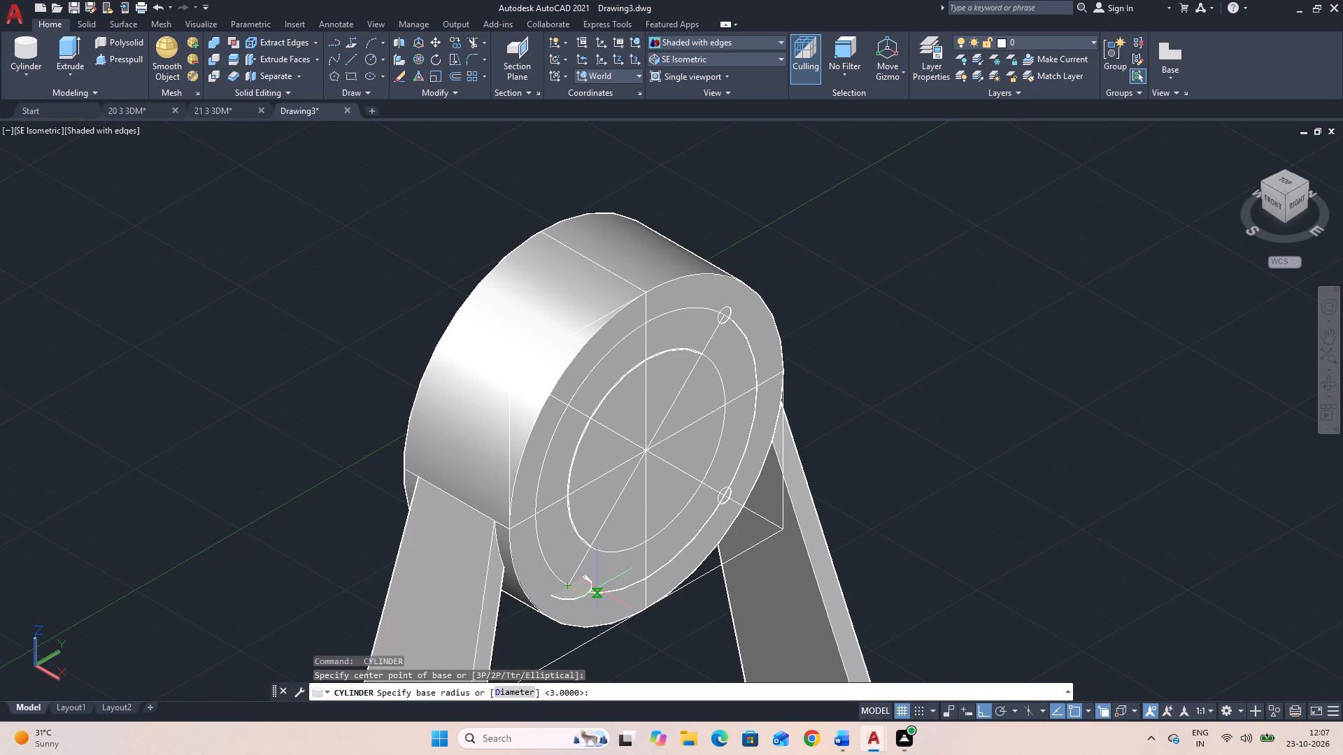
key("3")
key("Return")
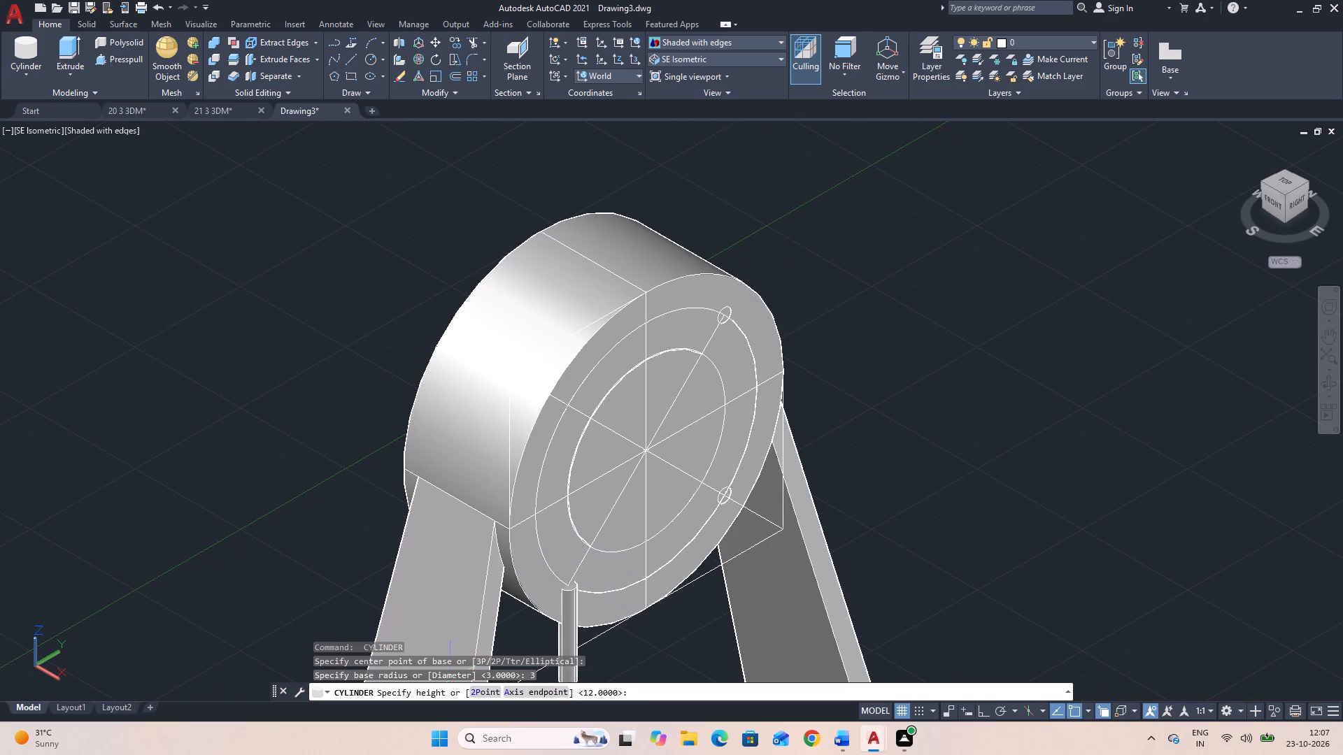
type("A")
key("space")
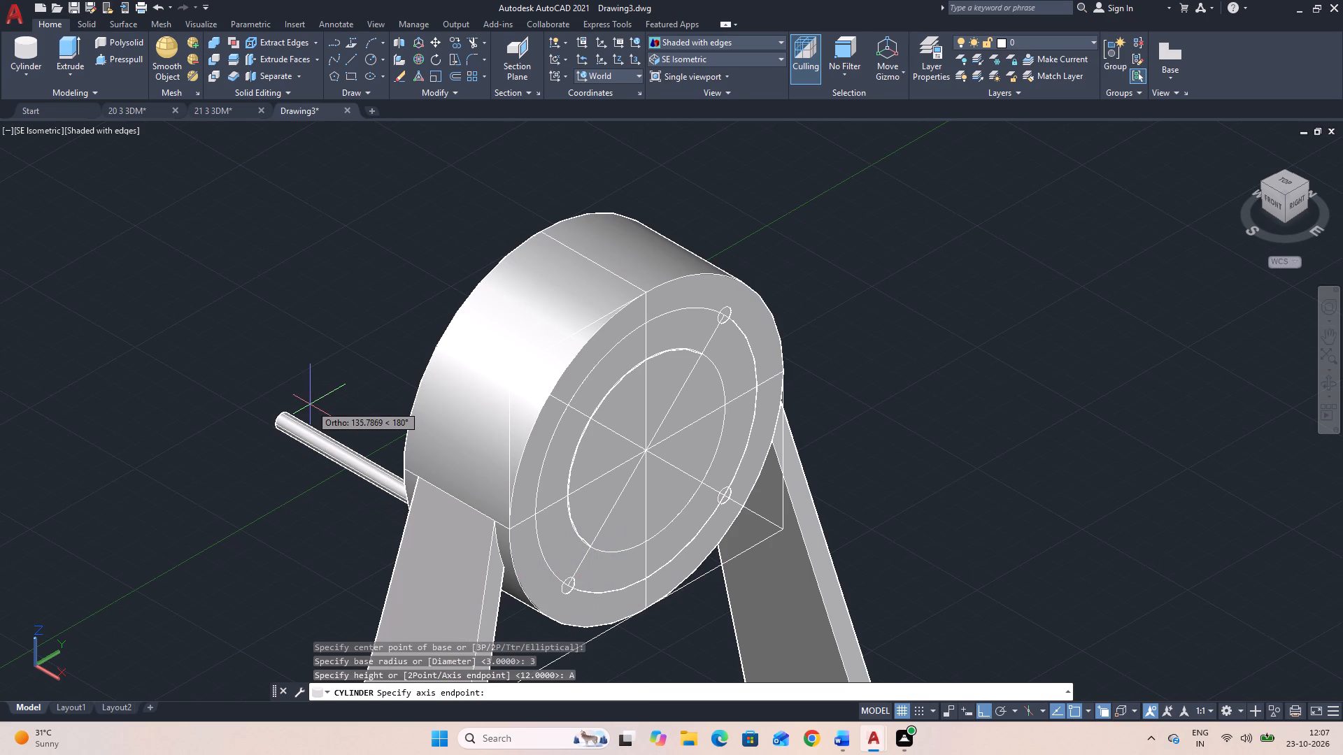
type("12")
key("Return")
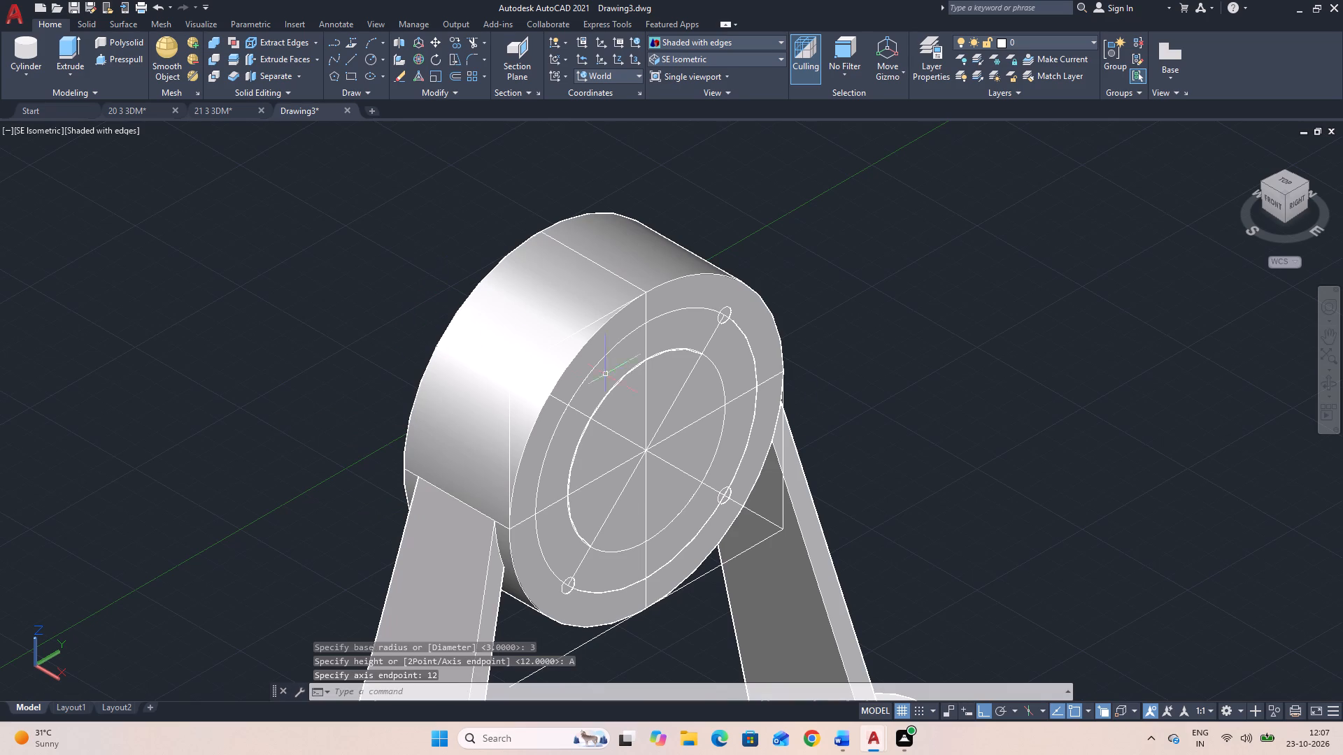
Create a radius 3 cylinder at the upper -Y diagonal line's outer end, extending 12 into the large cylinder along -X.
key("space")
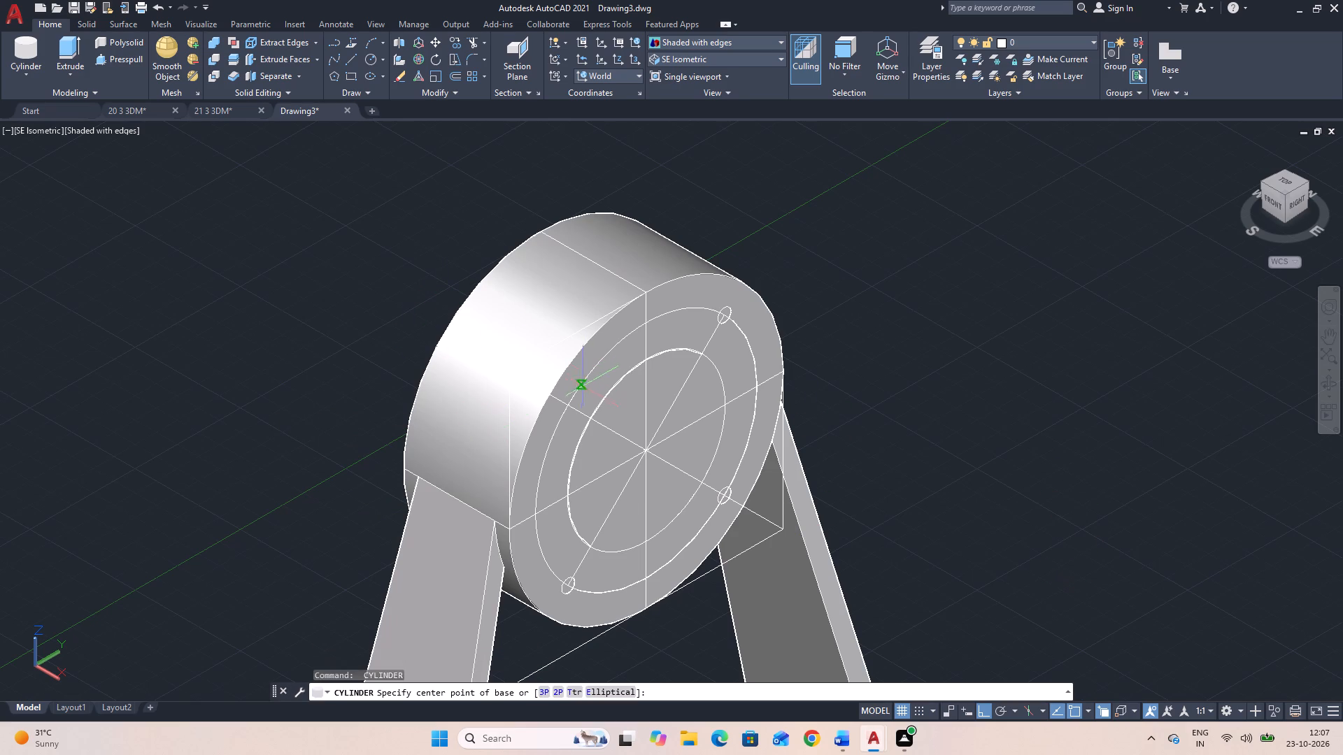
left_click(571, 406)
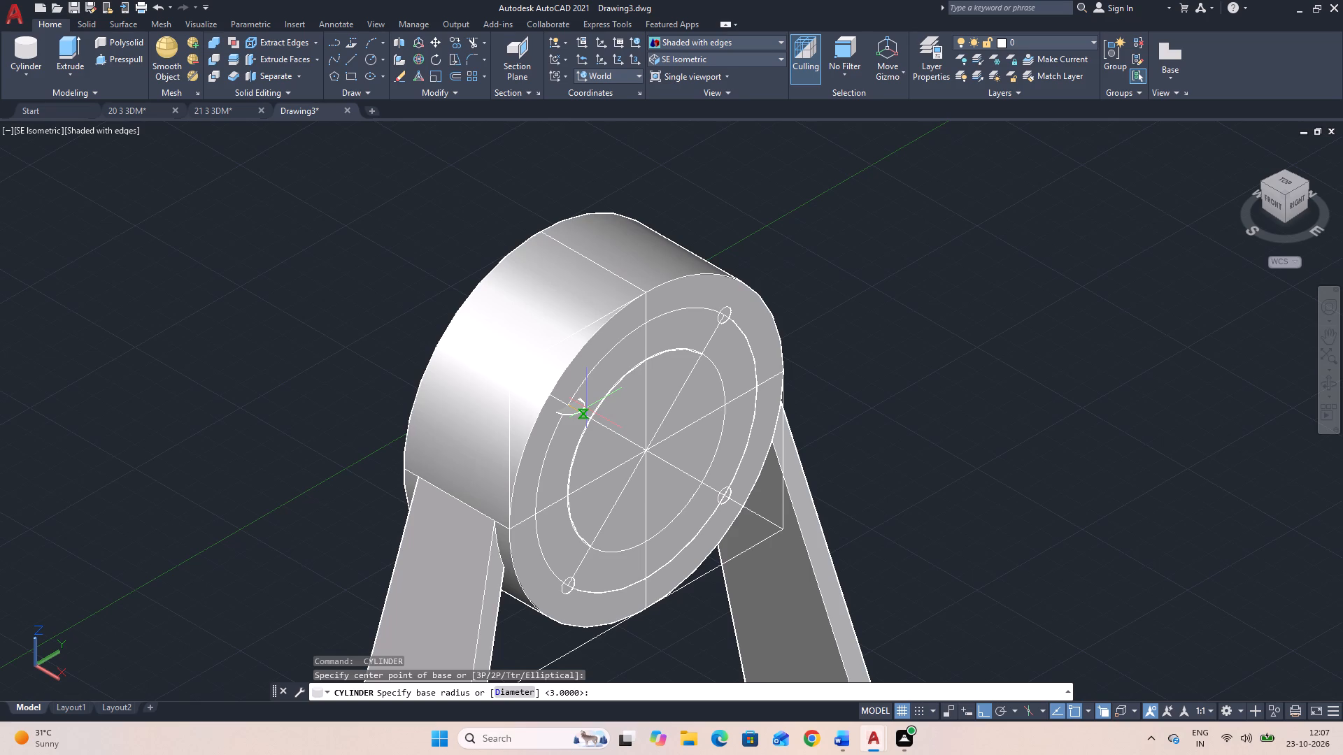
key("3")
key("Return")
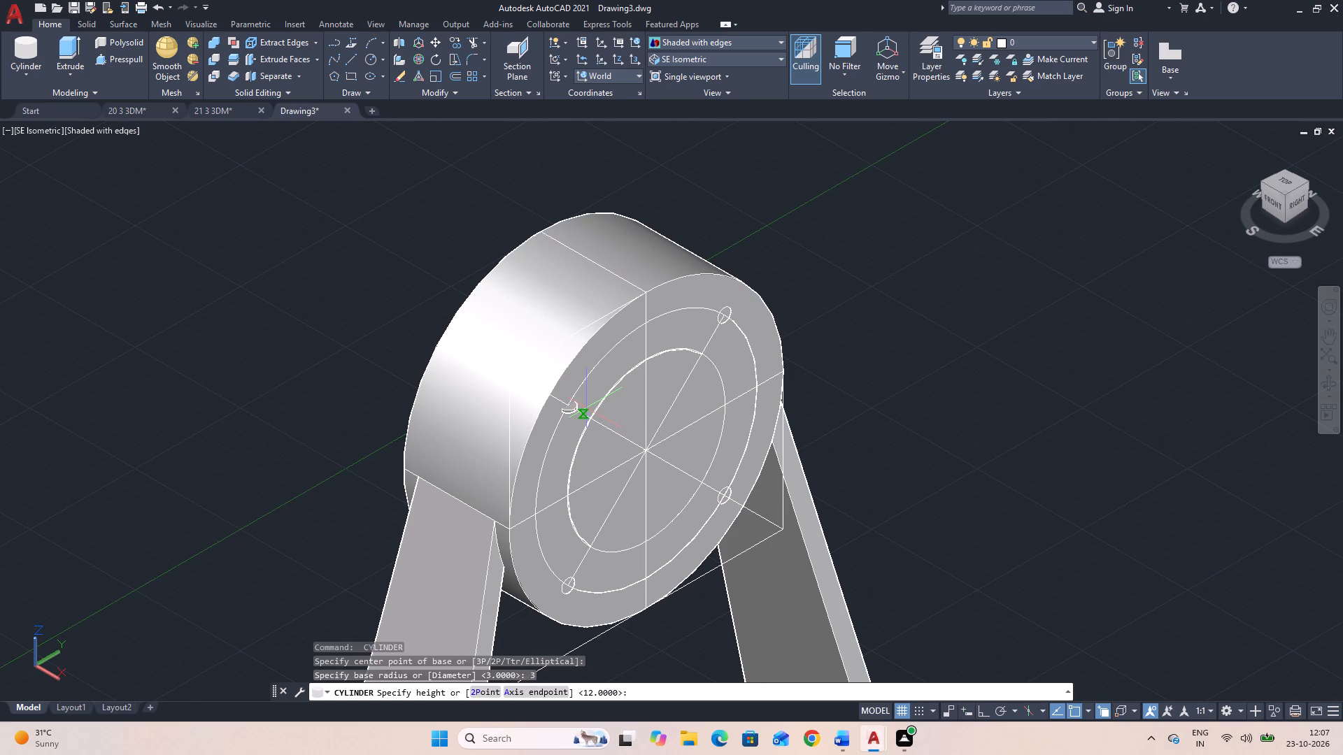
type("A")
key("space")
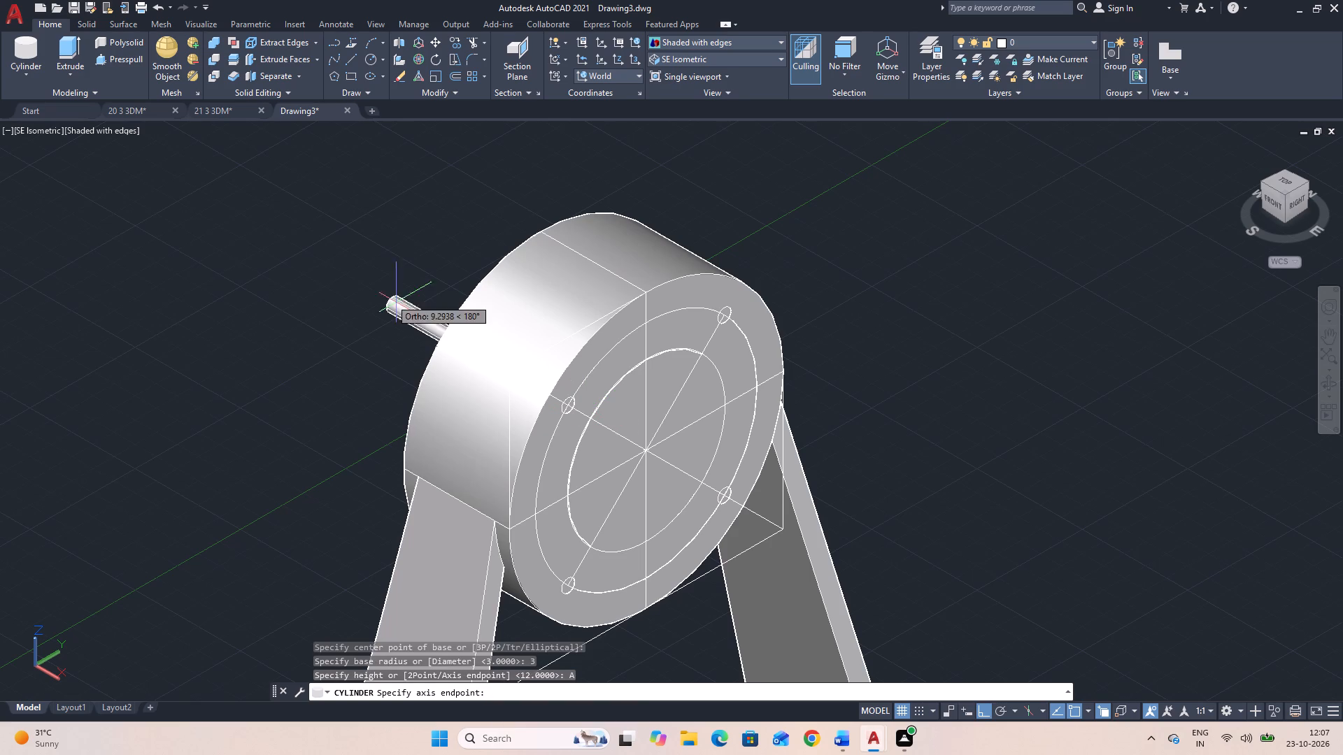
type("12")
key("Return")
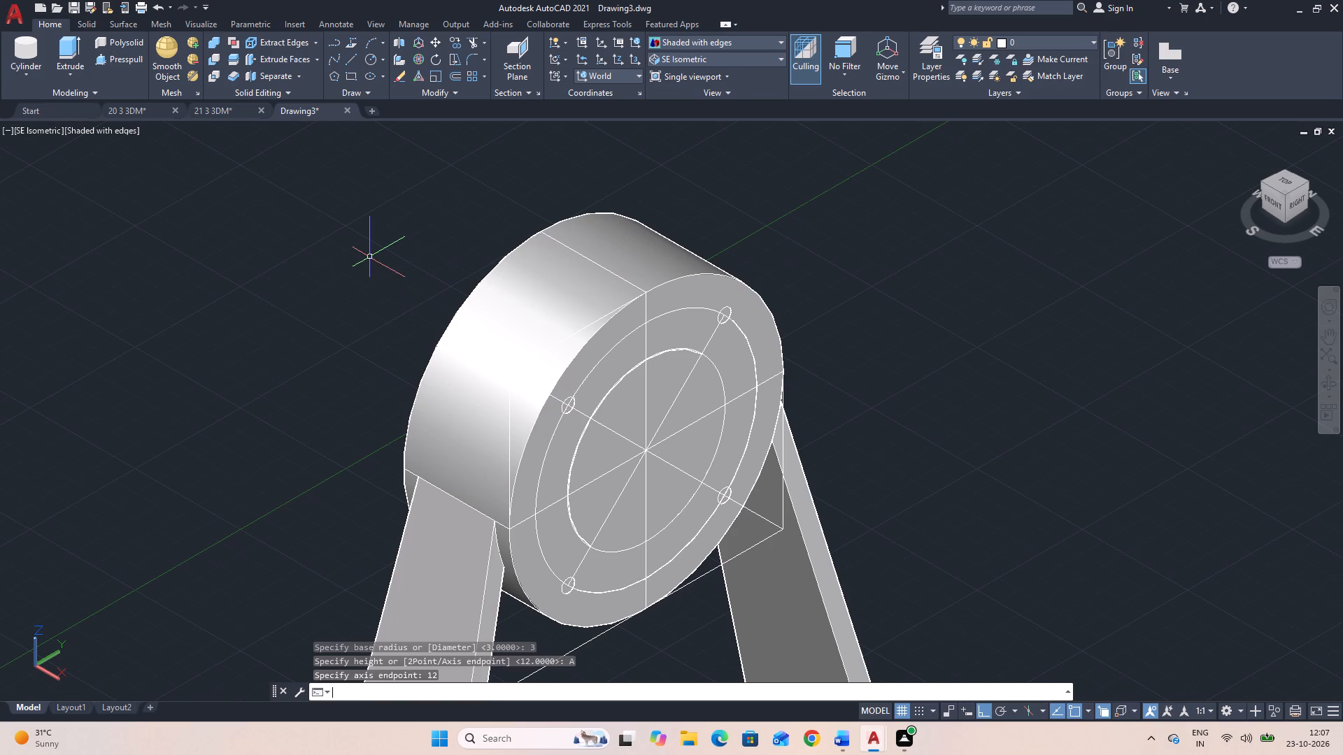
Subtract the four radius 3 cylinders from the main part and the 105-diameter cylinder selected together.
middle_click_drag(1023, 352, 1033, 277)
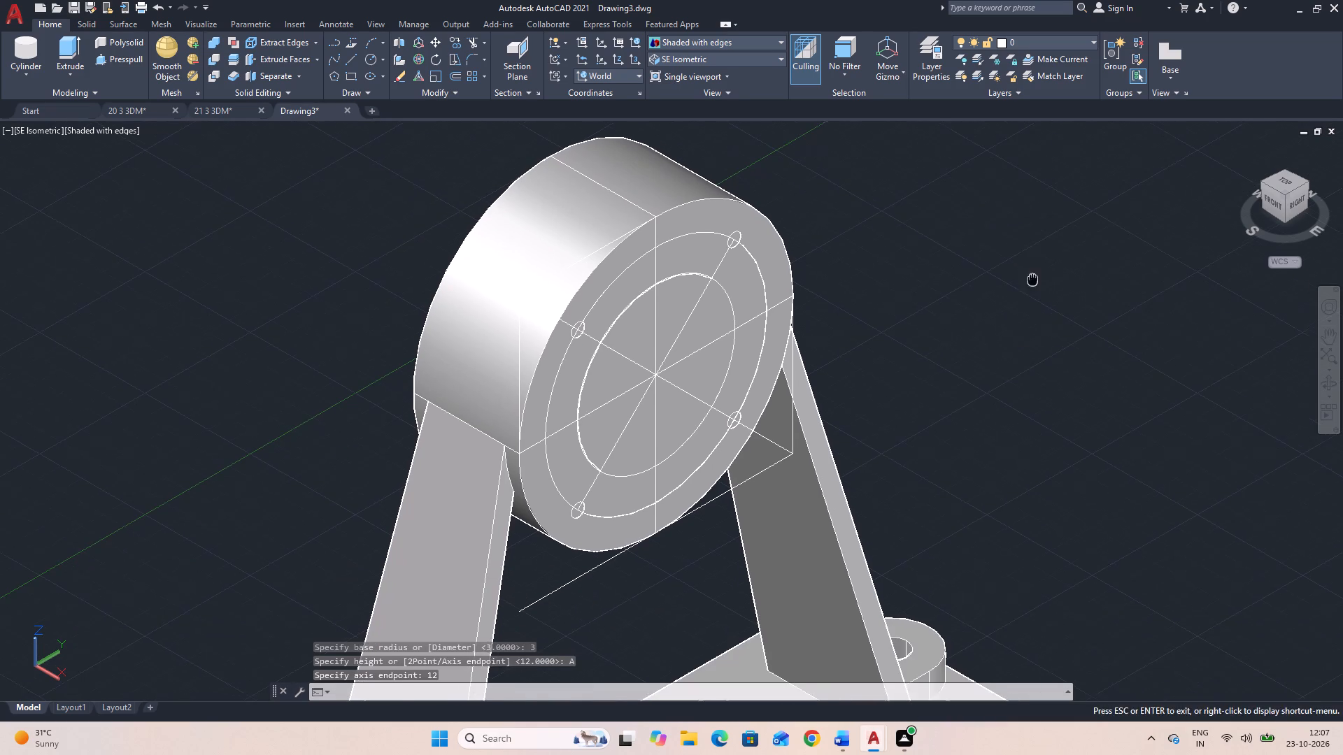
middle_click_drag(1033, 277, 1037, 268)
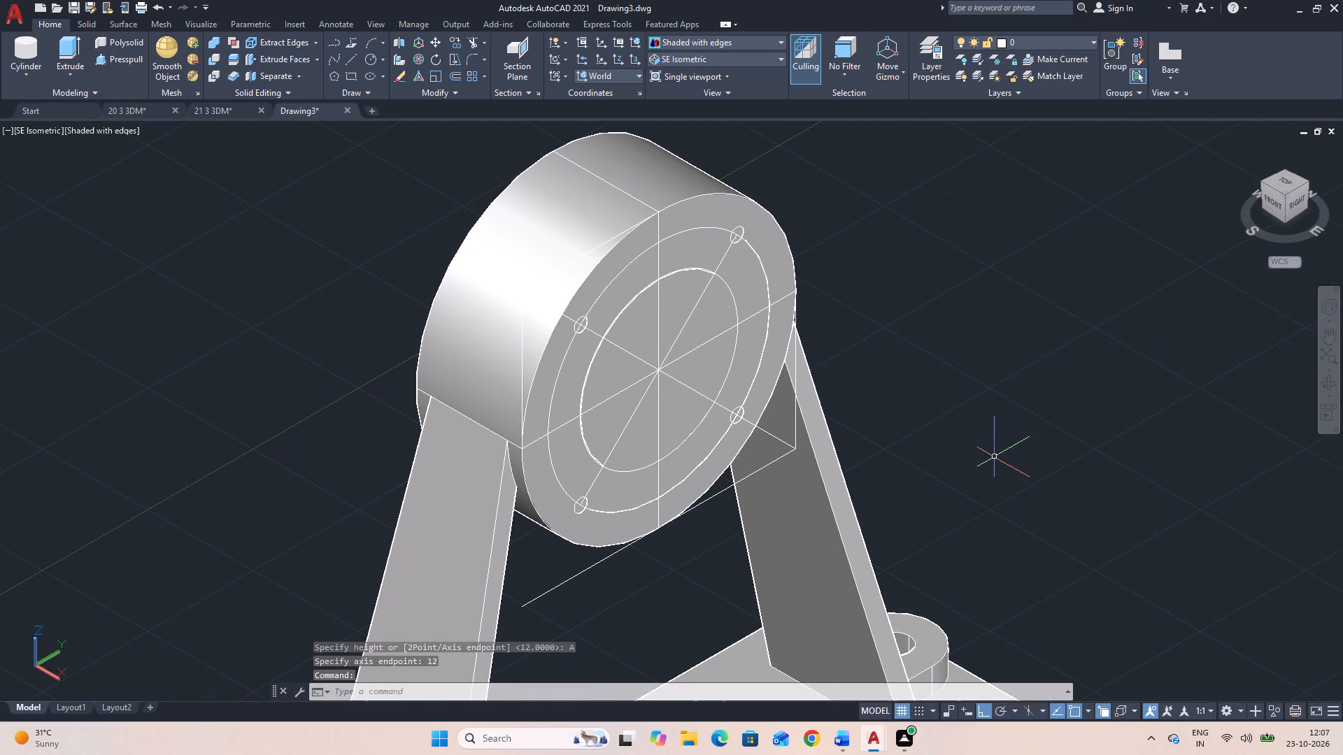
left_click(1333, 382)
left_click_drag(1232, 443, 1146, 498)
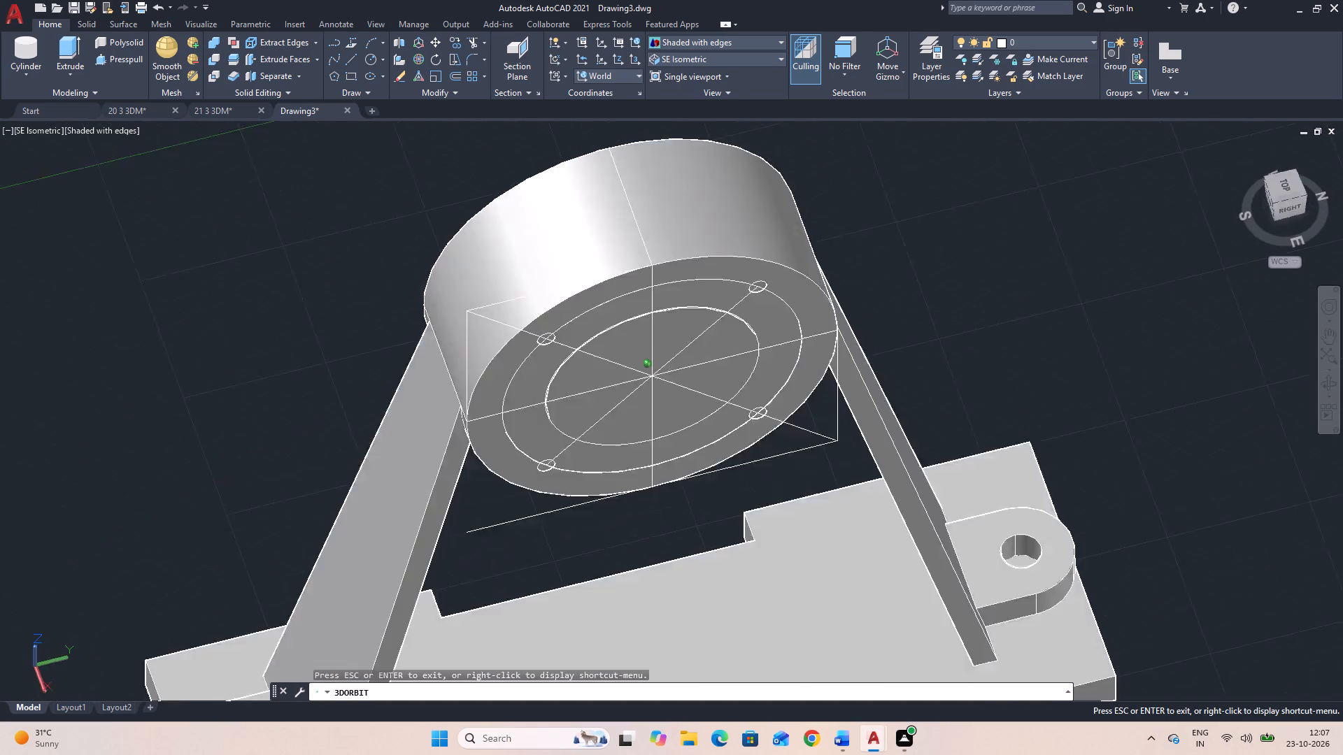
left_click_drag(1146, 498, 1118, 440)
left_click_drag(1051, 494, 1066, 468)
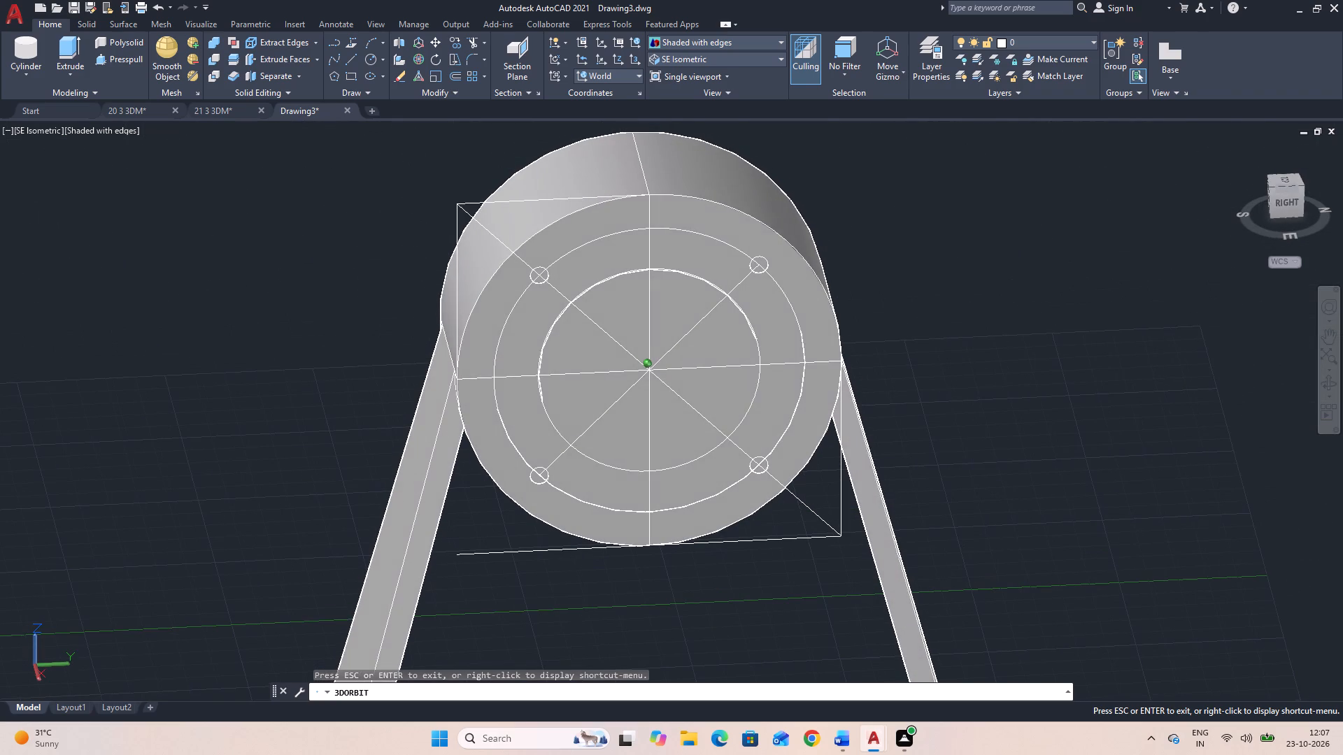
middle_click_drag(1076, 453, 1079, 414)
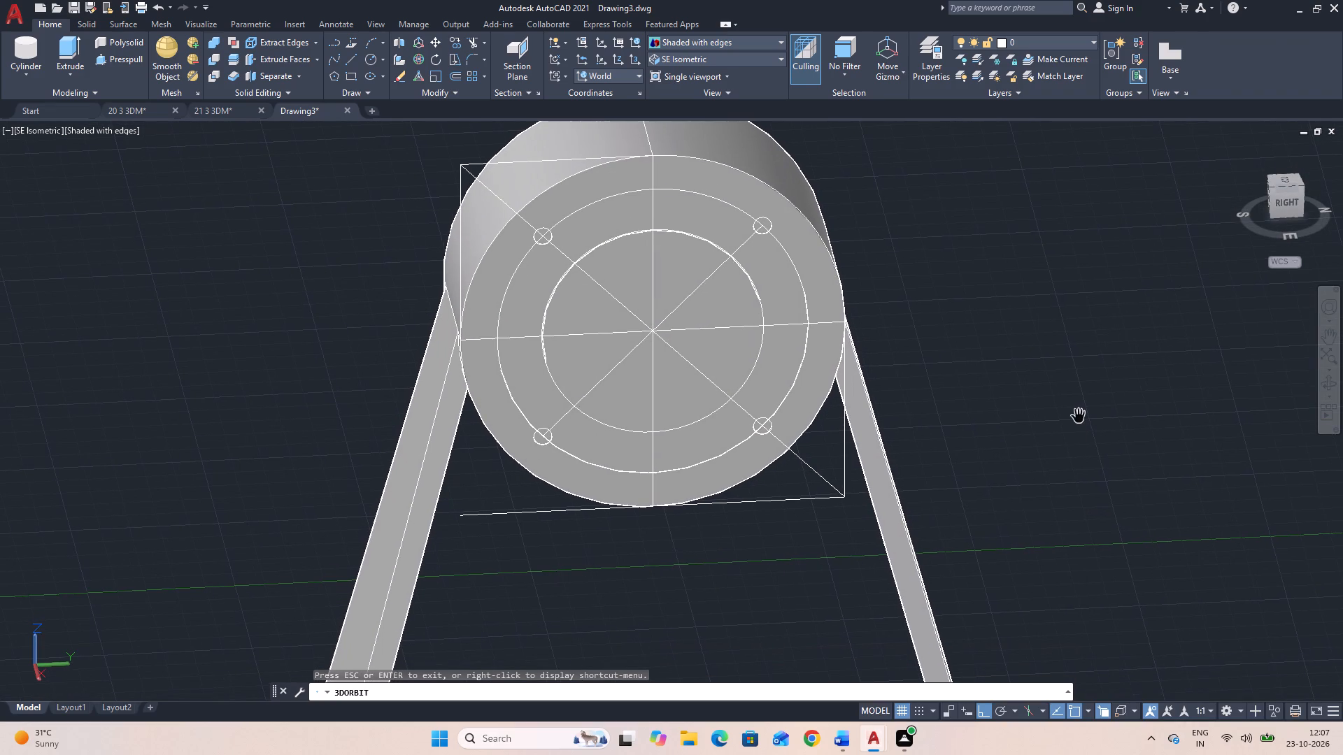
type("SU")
key("space")
type("SU")
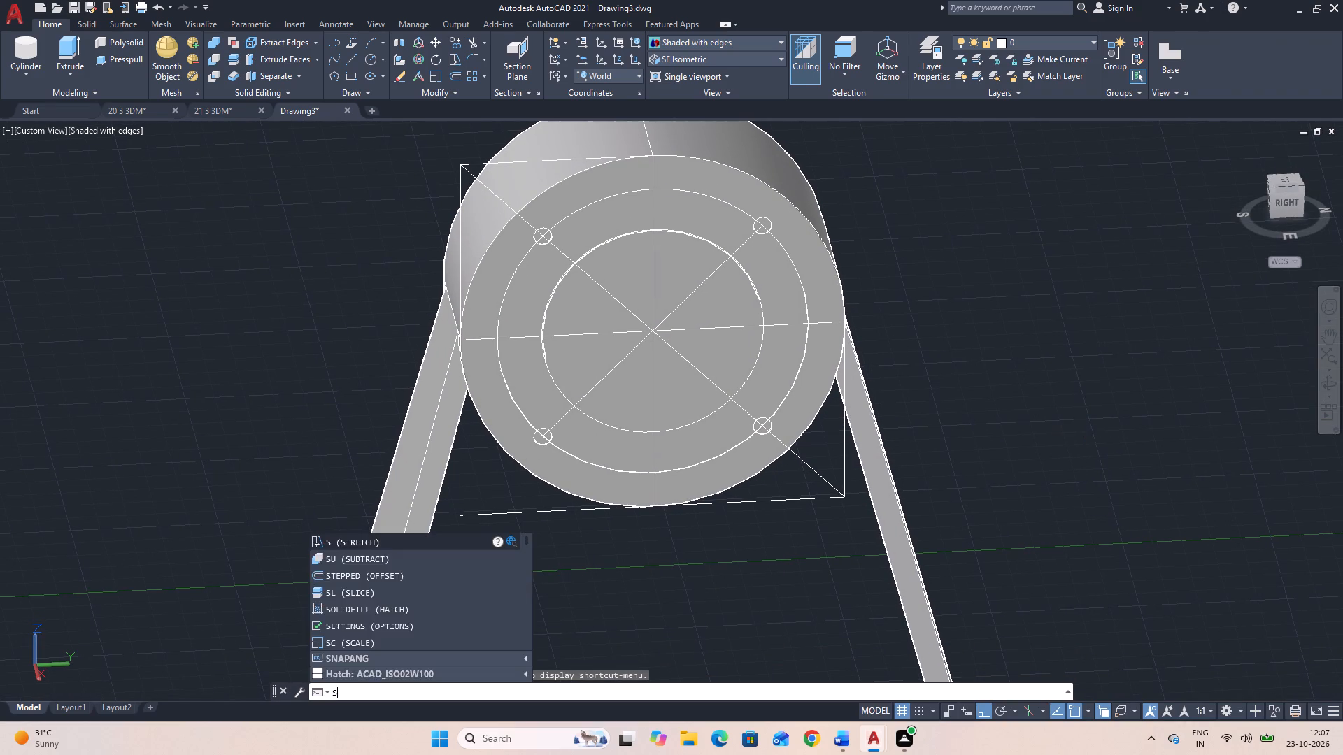
key("space")
scroll(1079, 436, "down", 1)
left_click_drag(1081, 557, 1081, 558)
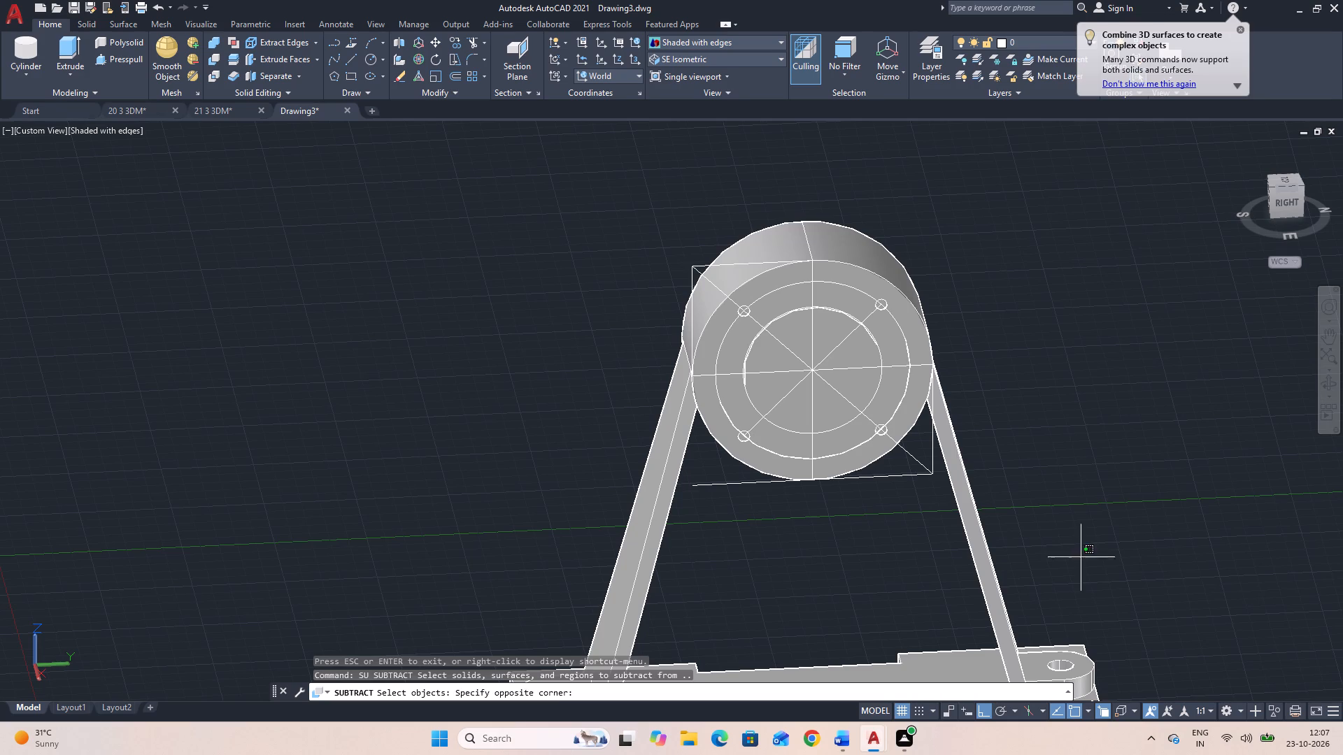
left_click_drag(1081, 558, 1084, 531)
middle_click_drag(1082, 530, 1090, 454)
left_click(1032, 642)
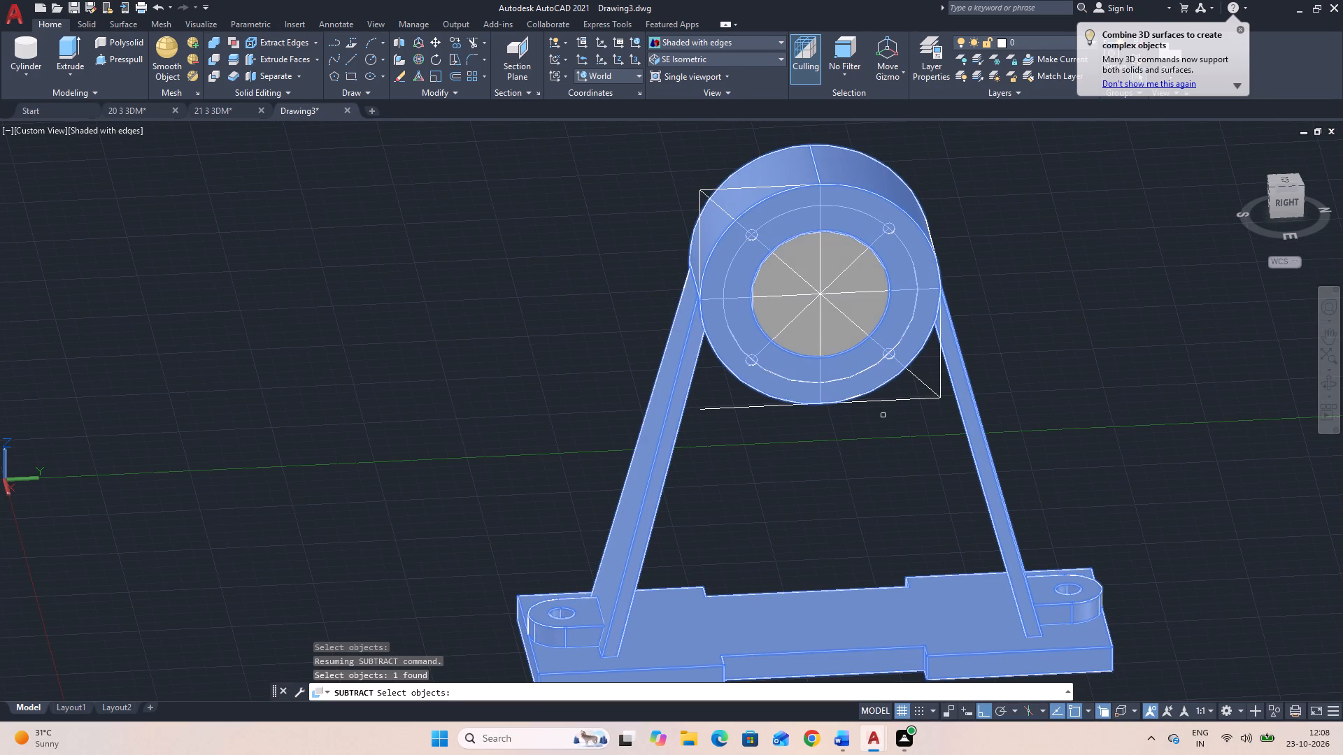
left_click(845, 335)
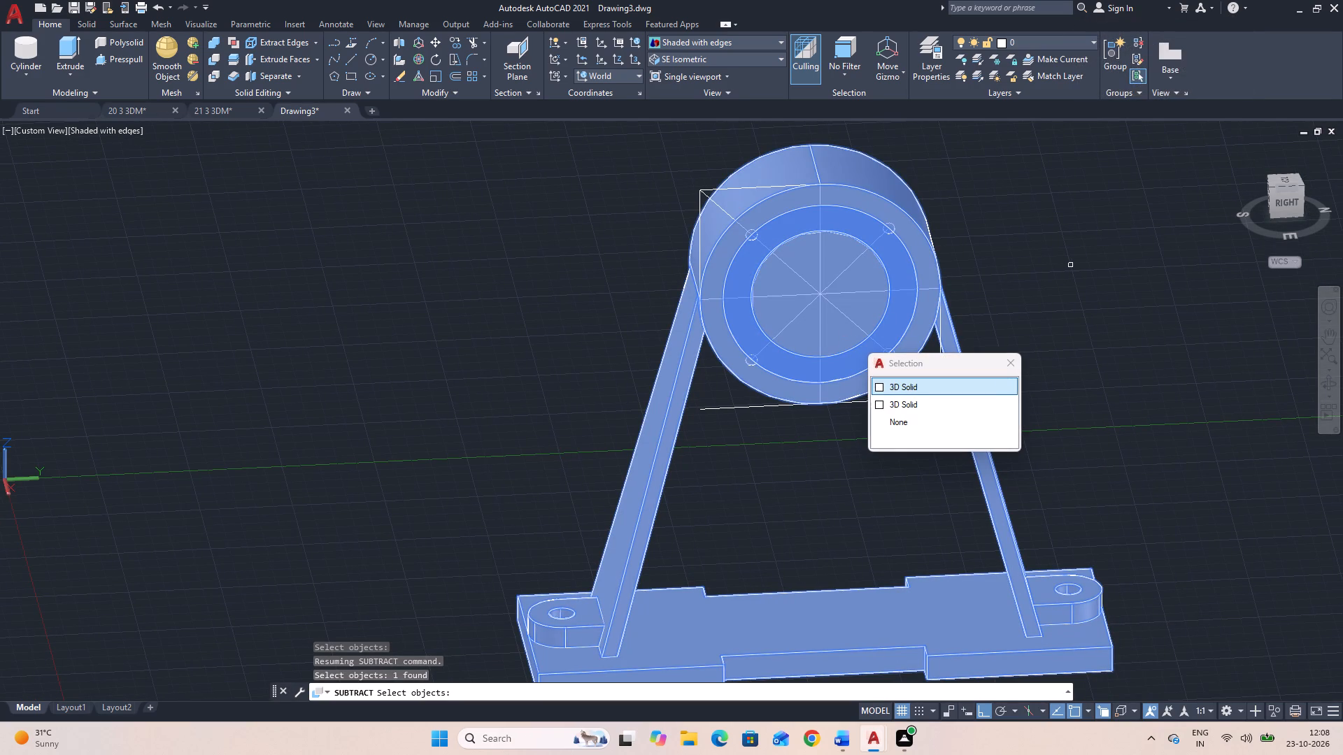
key("space")
key("space")
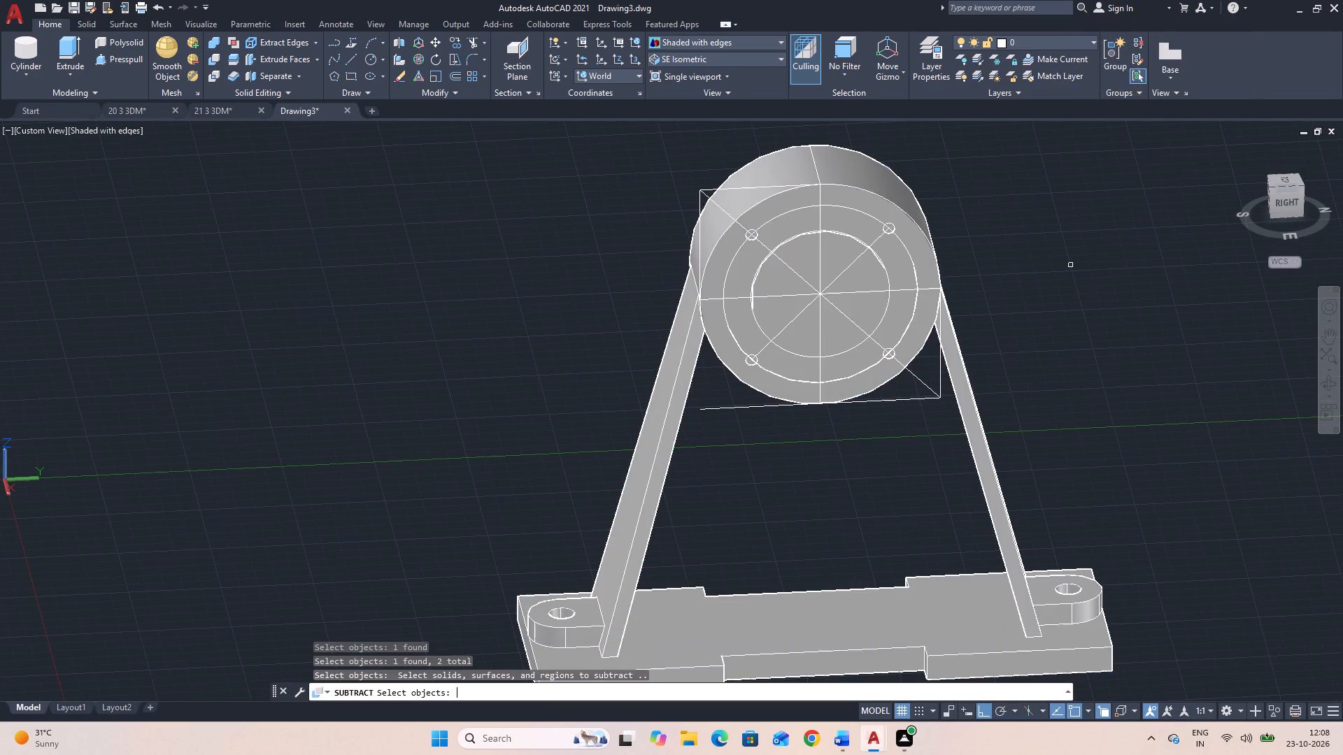
scroll(922, 261, "up", 4)
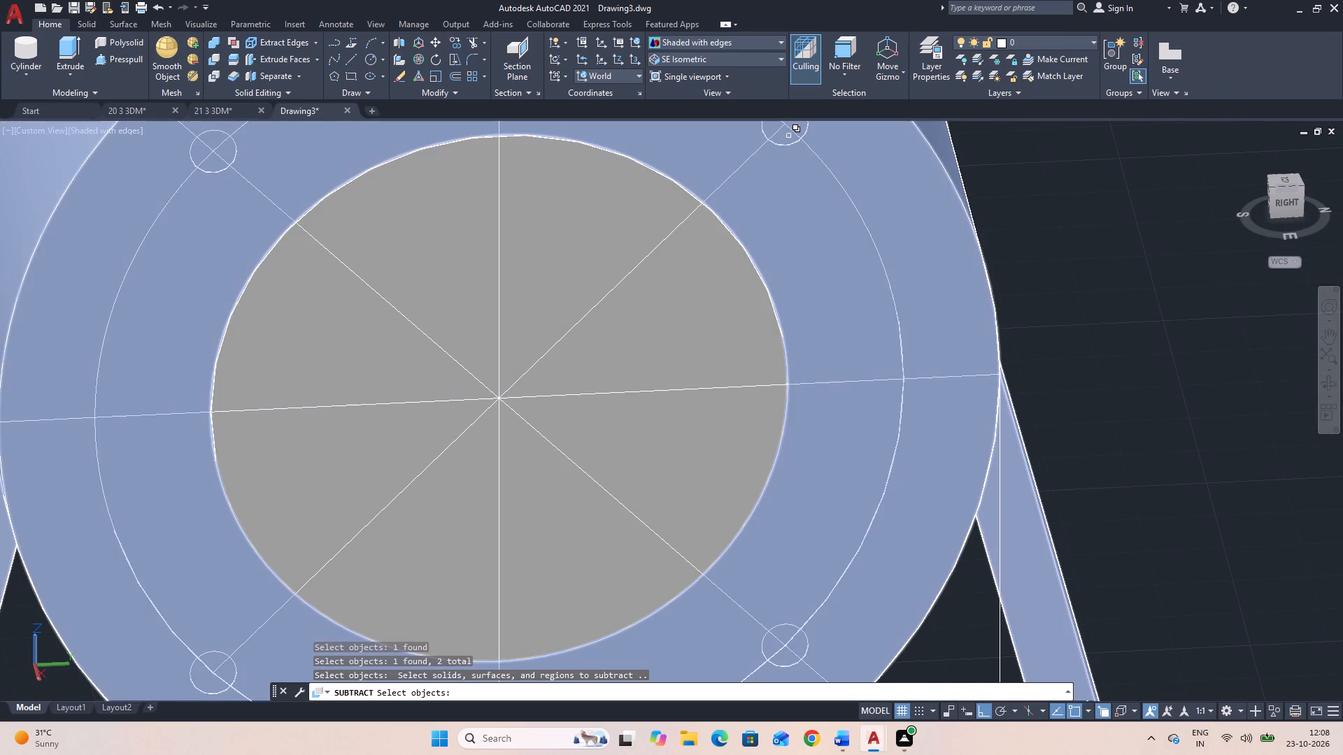
left_click(789, 138)
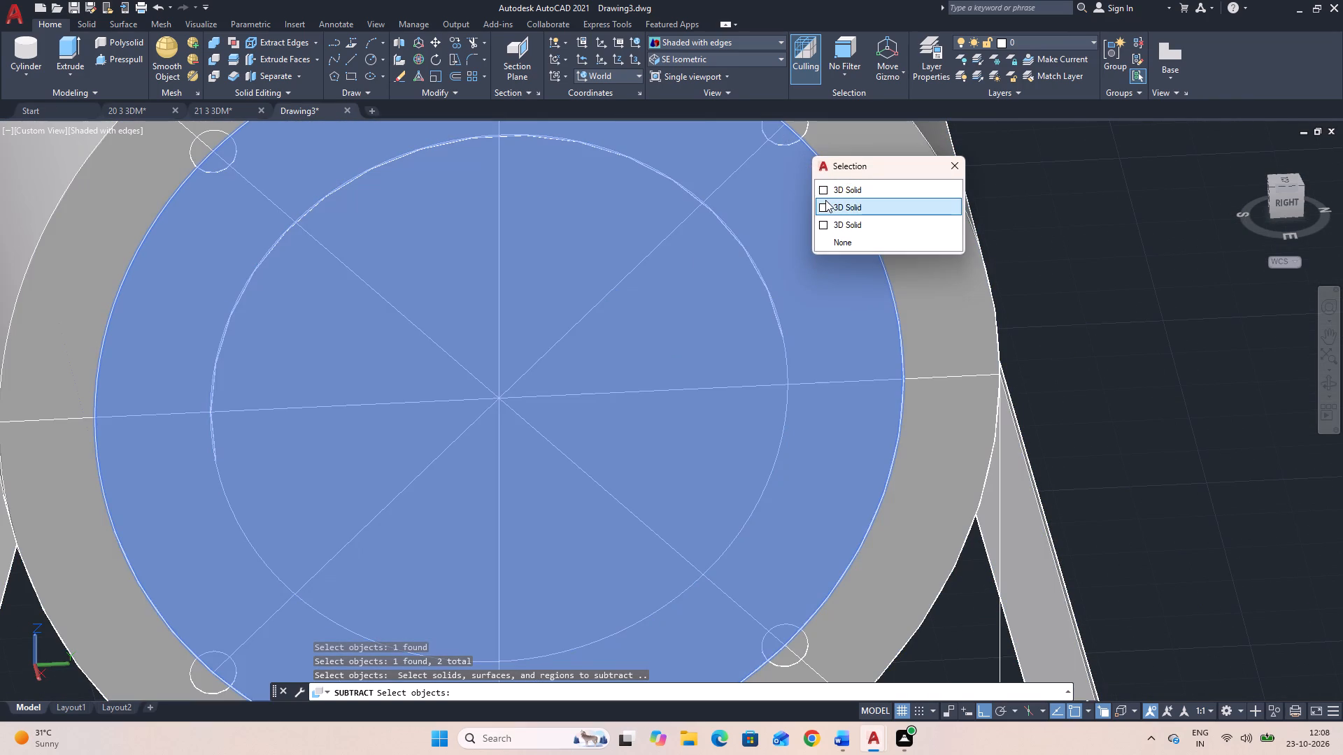
left_click(830, 219)
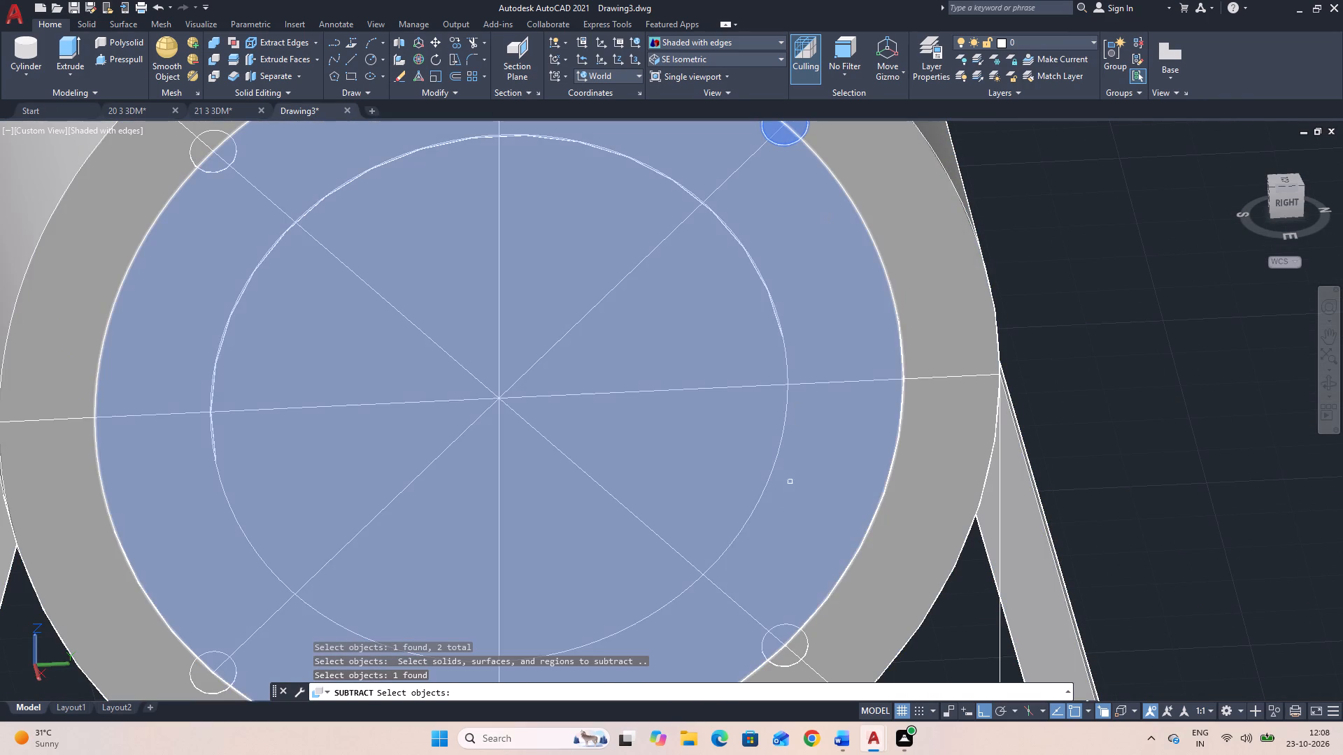
left_click(797, 647)
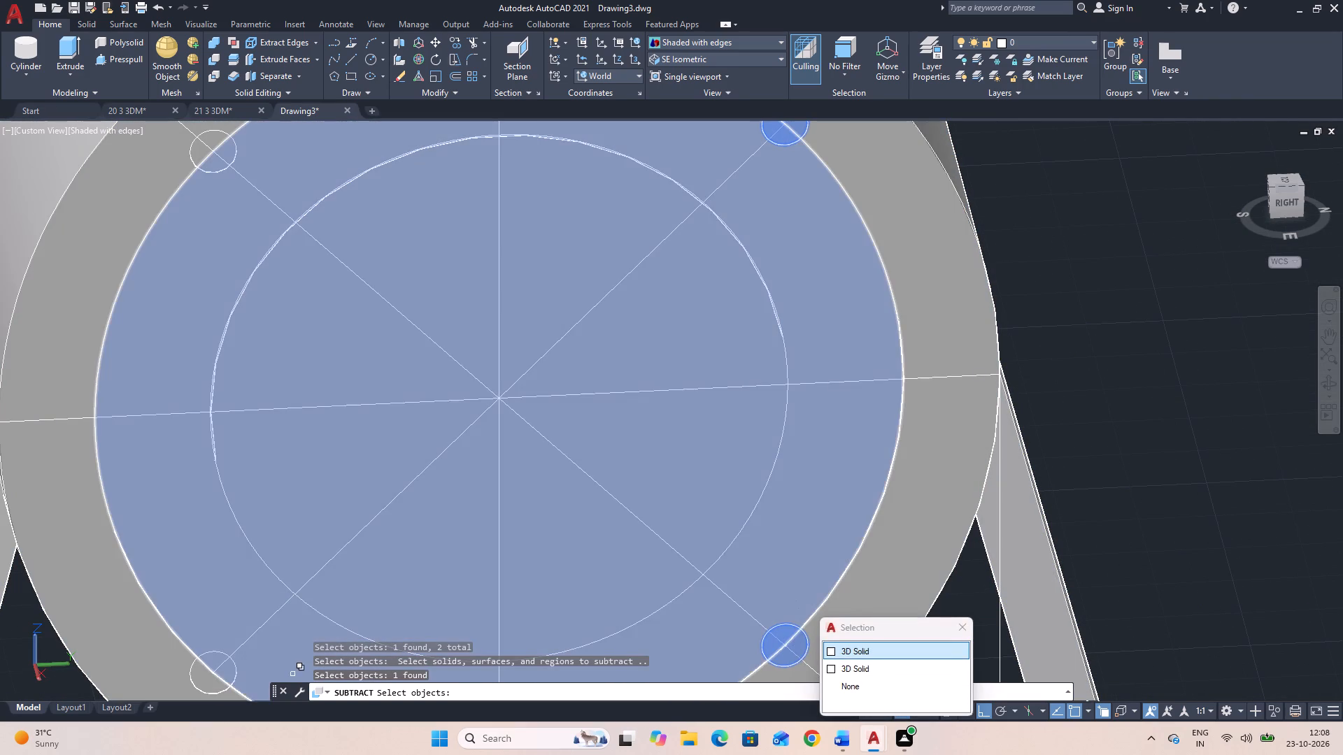
left_click(204, 677)
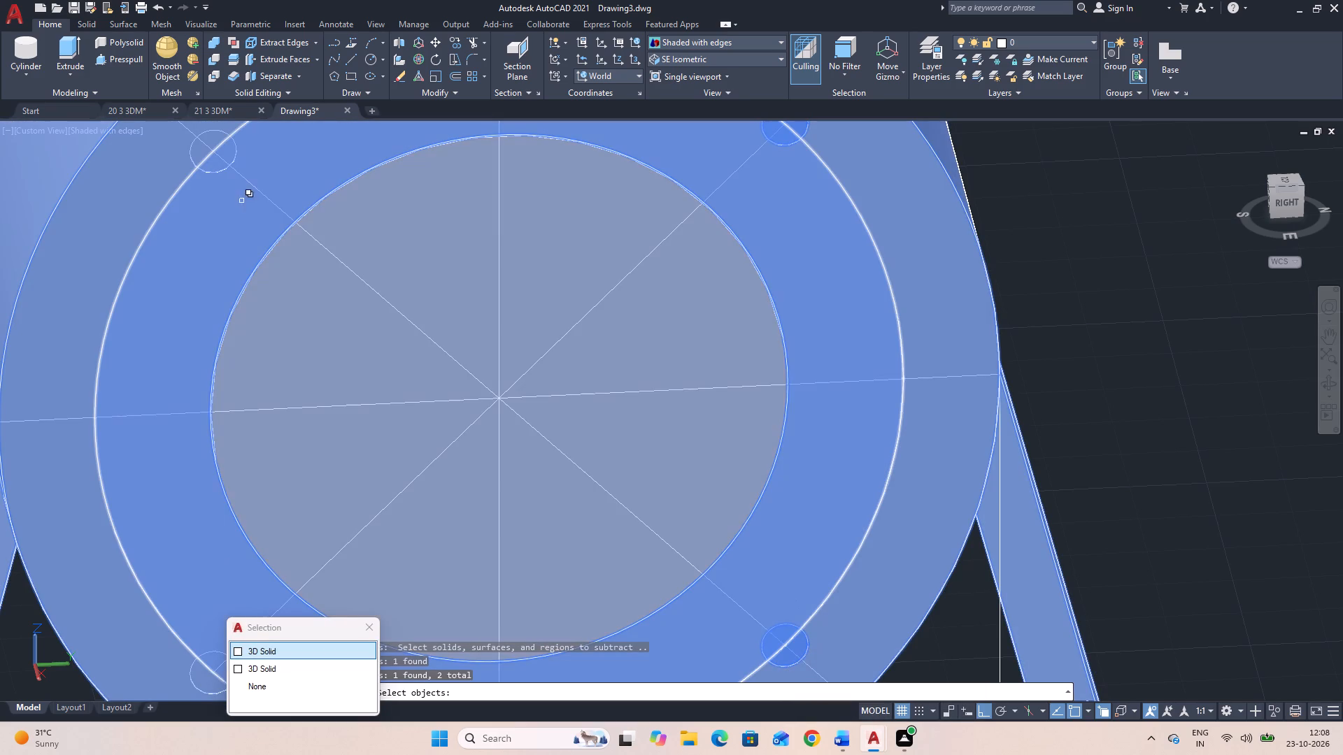
left_click(263, 664)
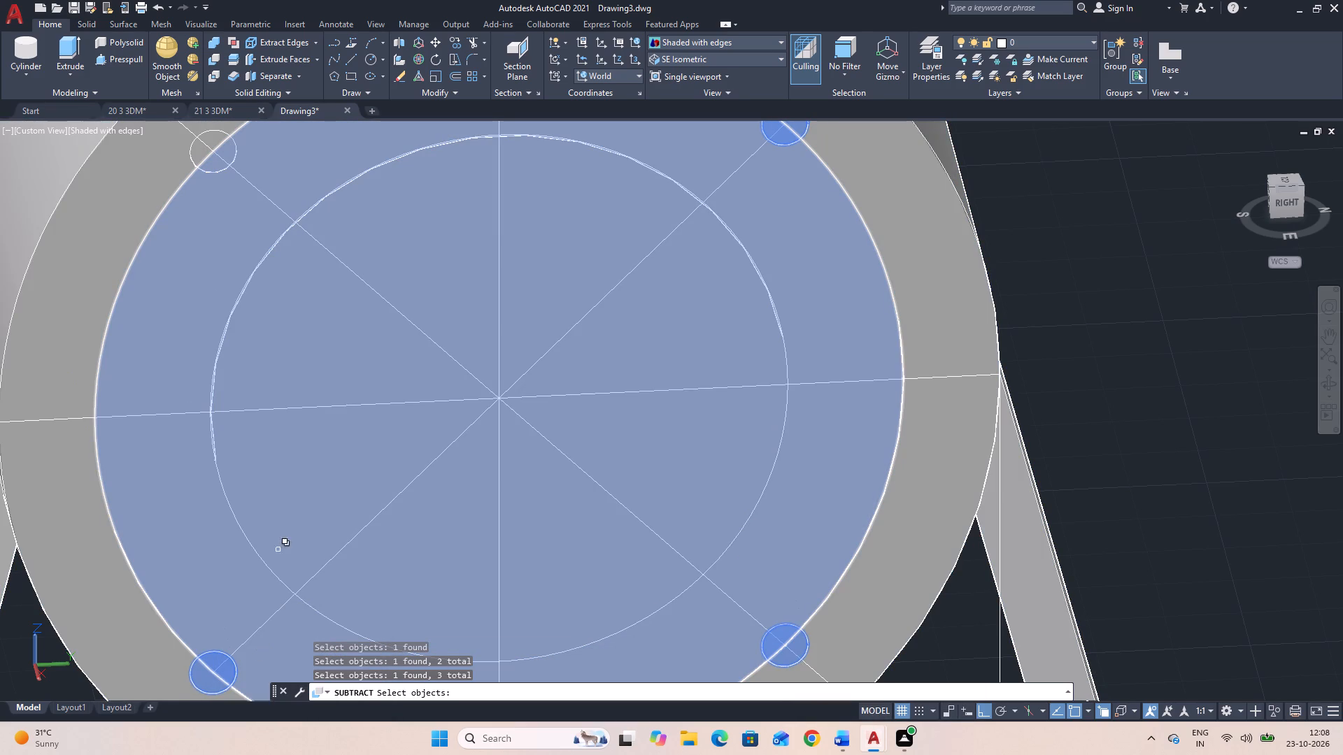
left_click(201, 155)
scroll(1255, 343, "down", 1)
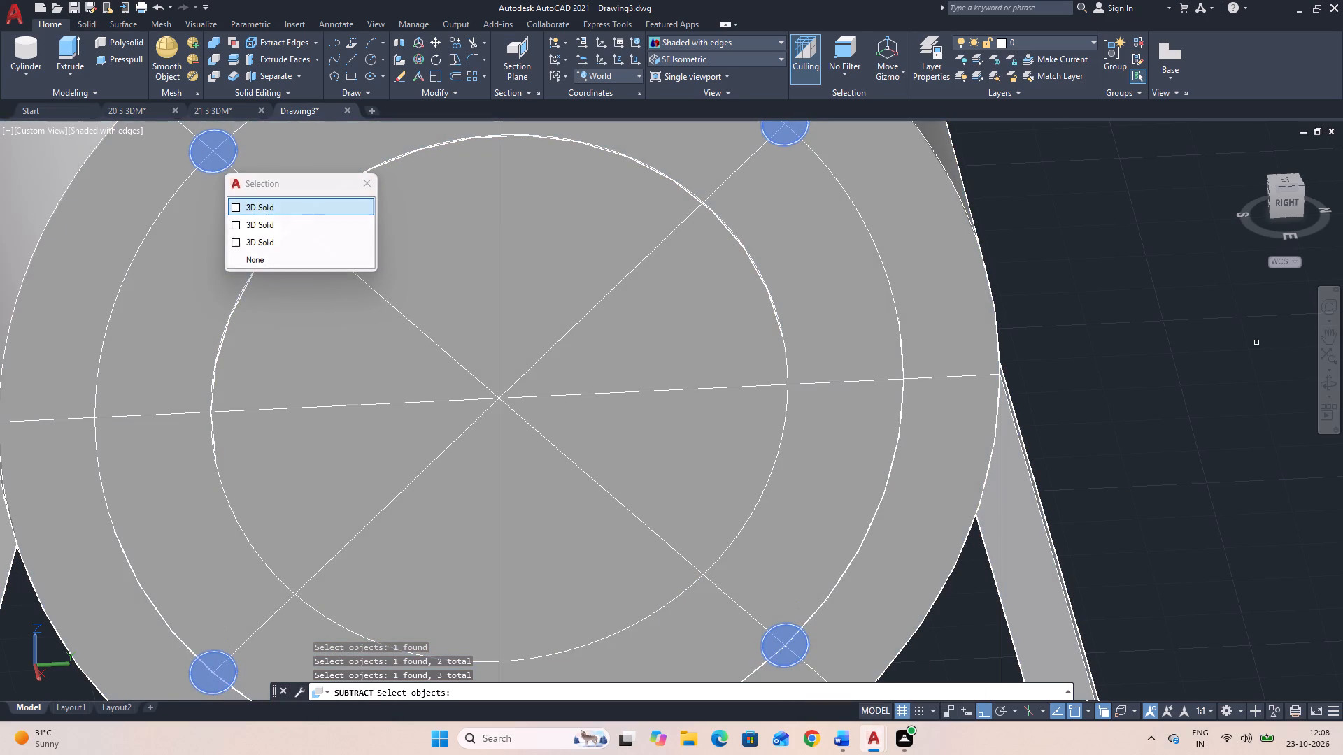
scroll(1252, 343, "down", 2)
middle_click_drag(1281, 392, 1092, 285)
scroll(1091, 292, "down", 1)
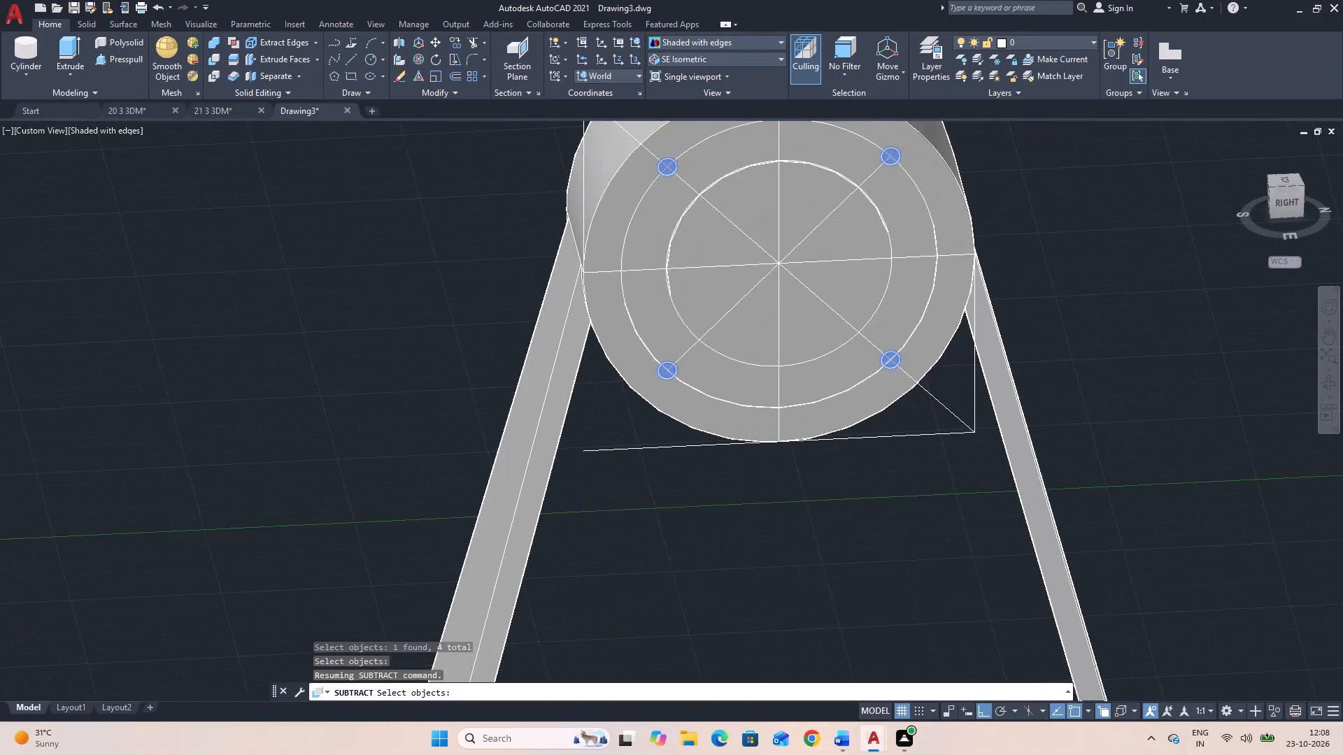
key("Return")
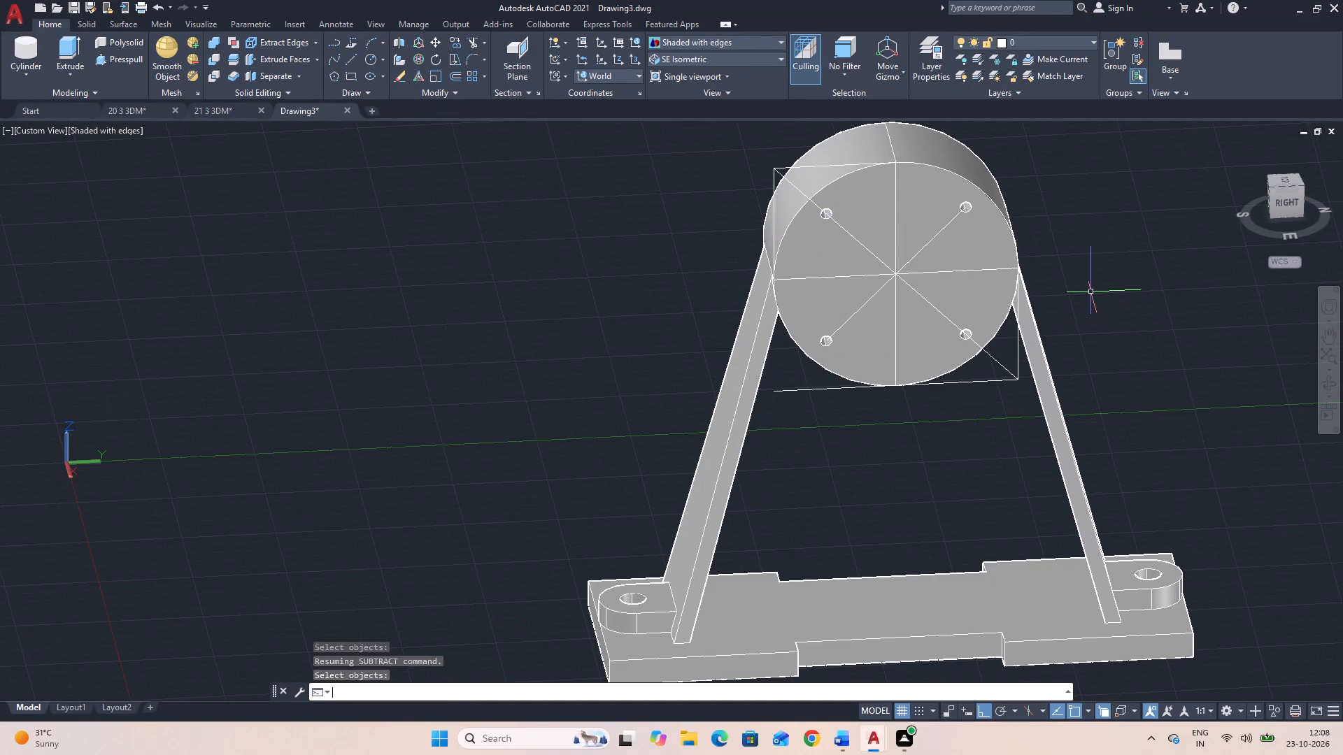
Examine the large cylinder's front face and its four small holes from several angles.
left_click(1329, 379)
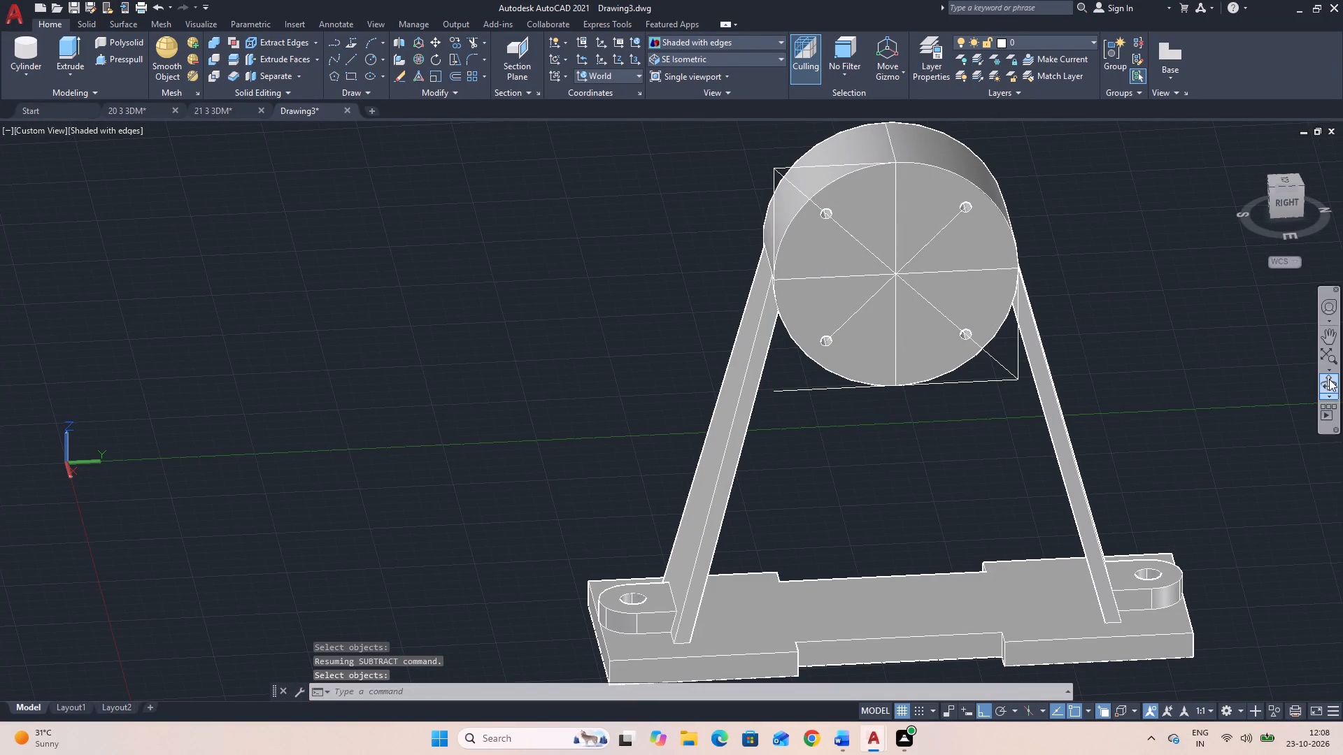
left_click_drag(1215, 405, 1122, 359)
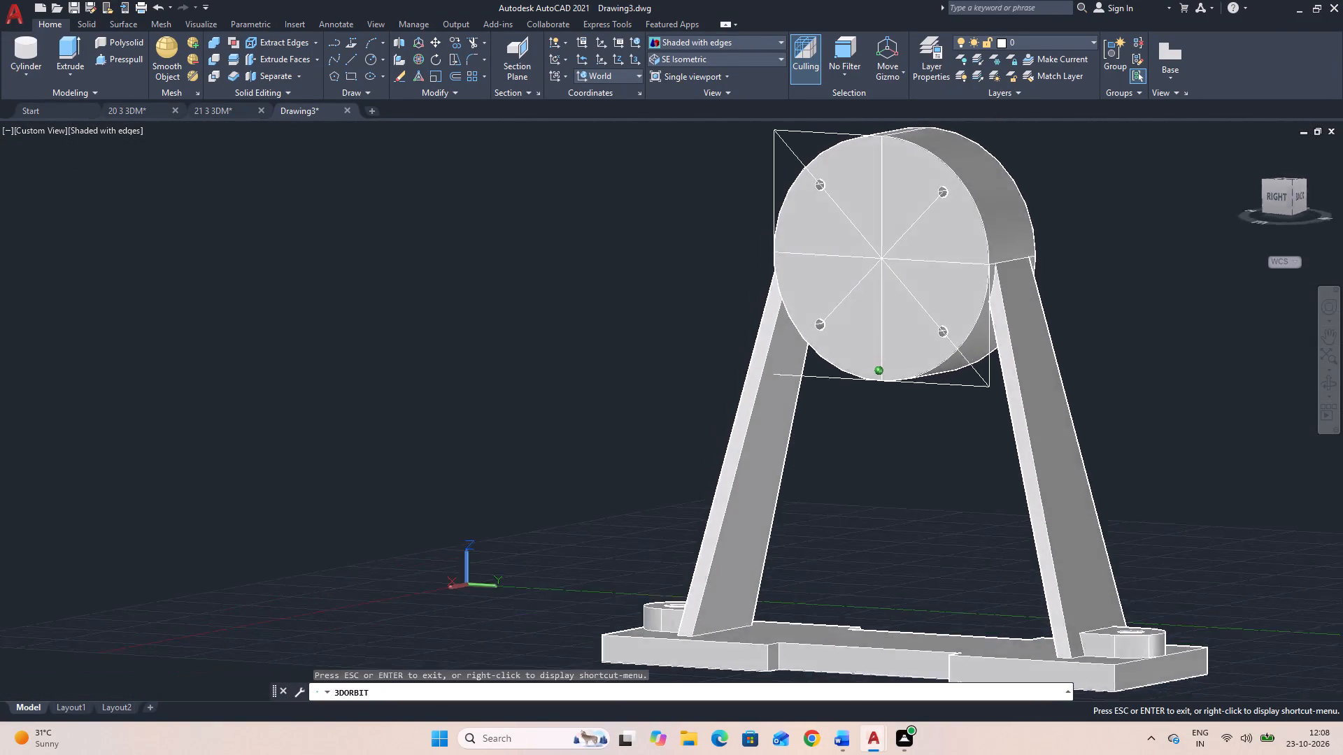
left_click_drag(1122, 359, 1190, 436)
left_click_drag(1184, 417, 1213, 416)
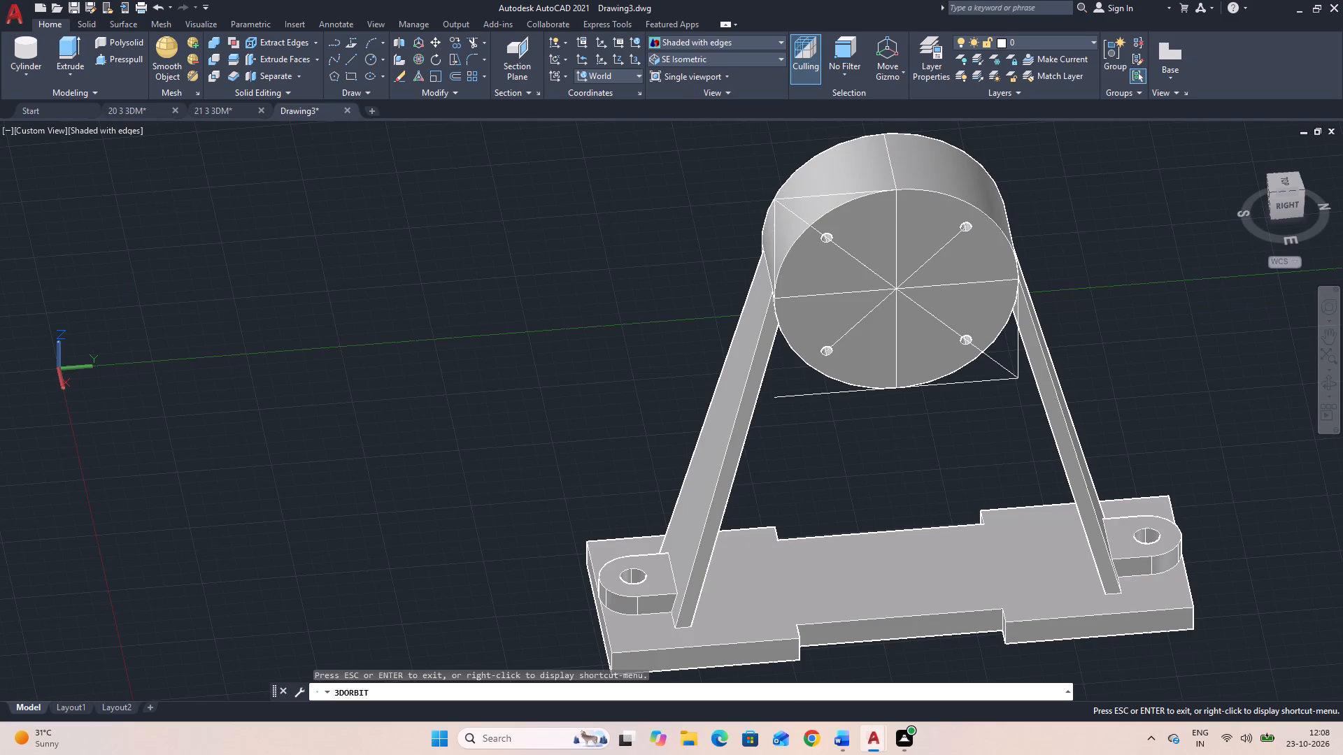
left_click_drag(1163, 473, 1201, 447)
scroll(1174, 410, "down", 1)
middle_click_drag(1188, 415, 1067, 370)
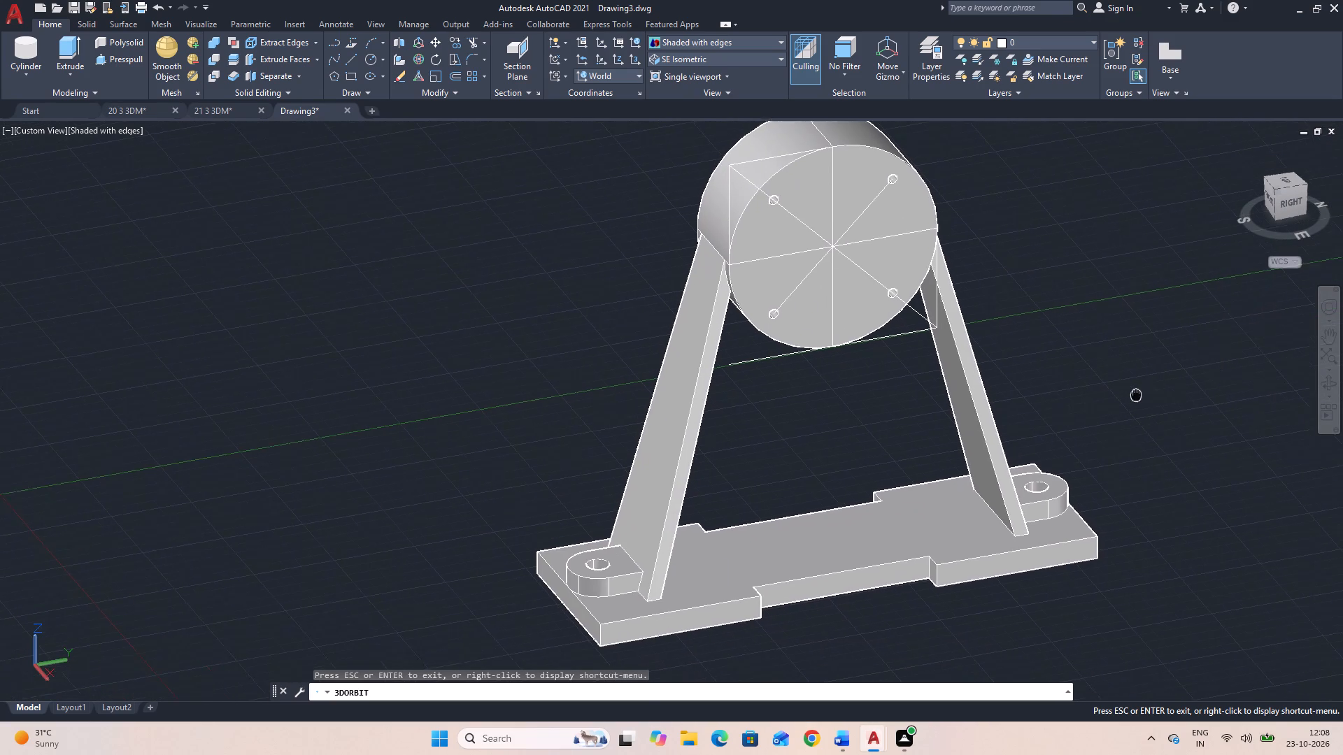
middle_click_drag(1067, 370, 1029, 365)
scroll(1028, 365, "down", 1)
key("Escape")
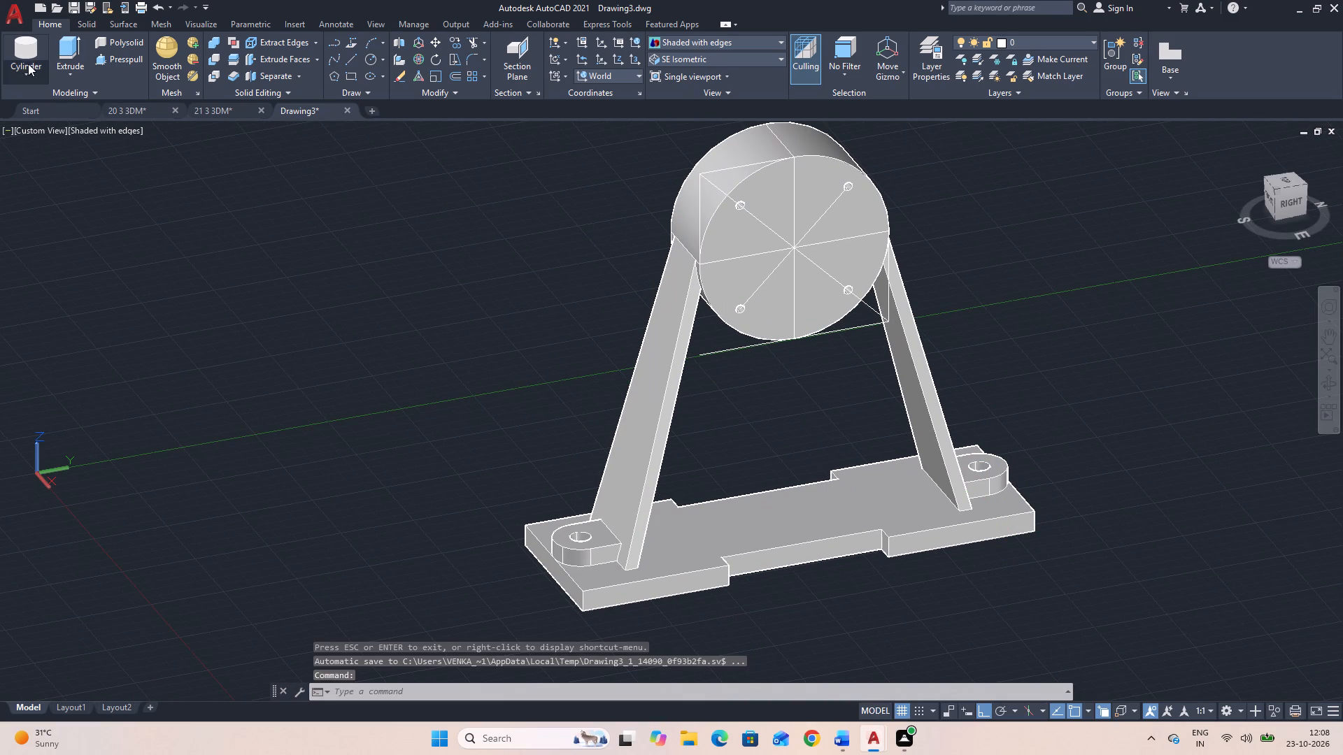
Create a 75-diameter cylinder at the centre of the large cylinder's front face, extending 50 into it along -X.
left_click(23, 45)
key("Escape")
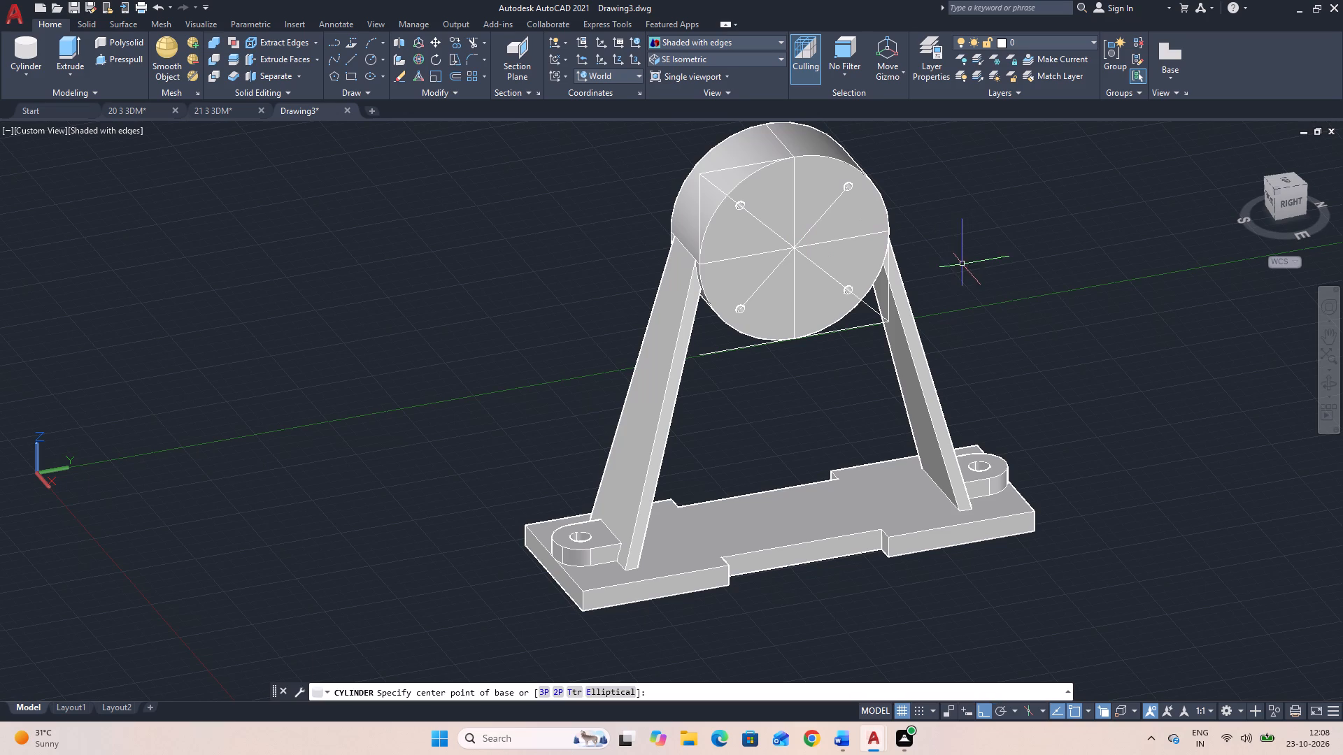
left_click(29, 50)
left_click(797, 250)
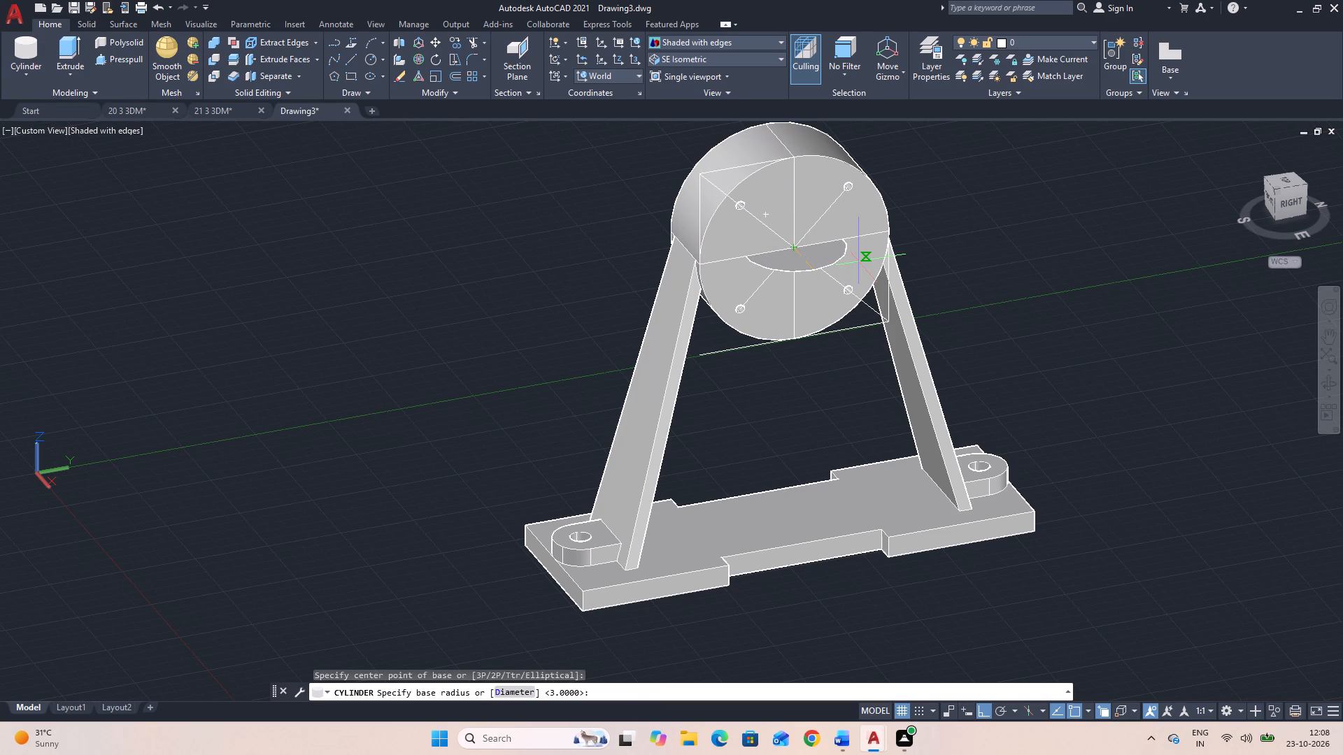
type("D")
key("space")
type("75")
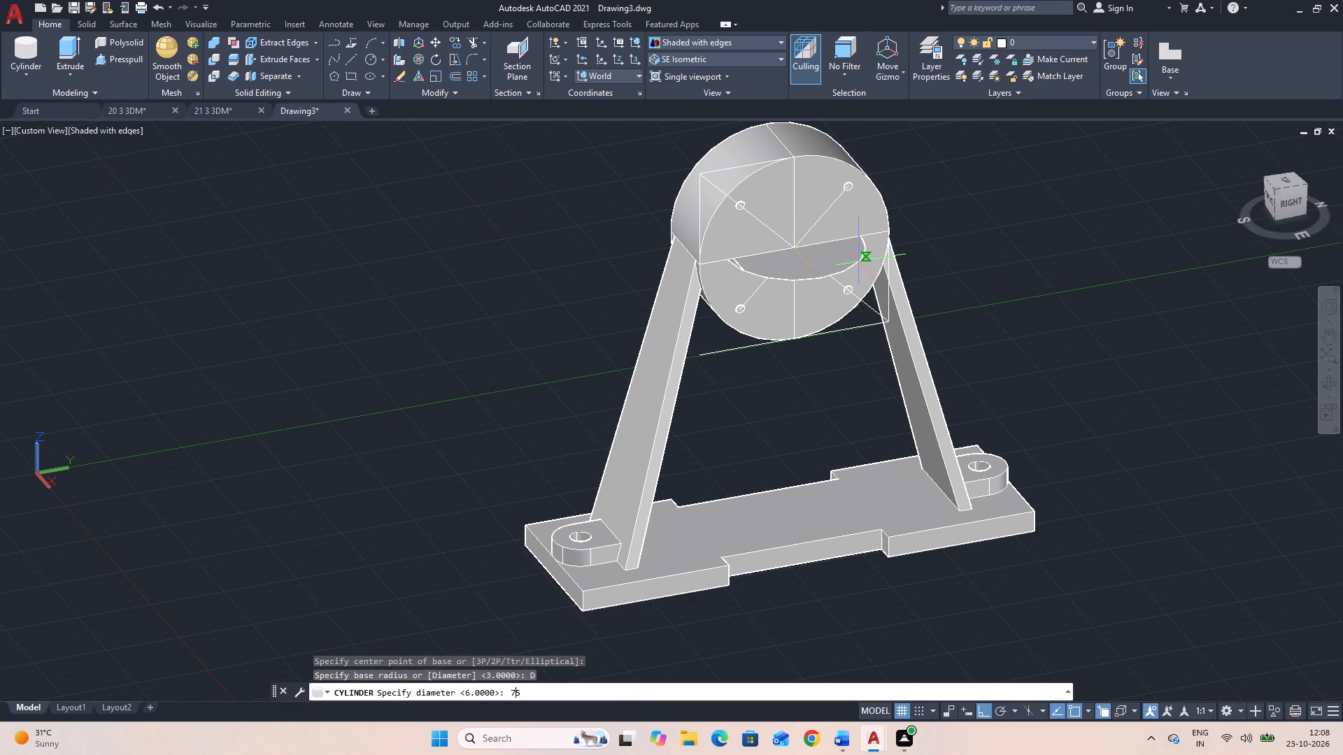
key("Return")
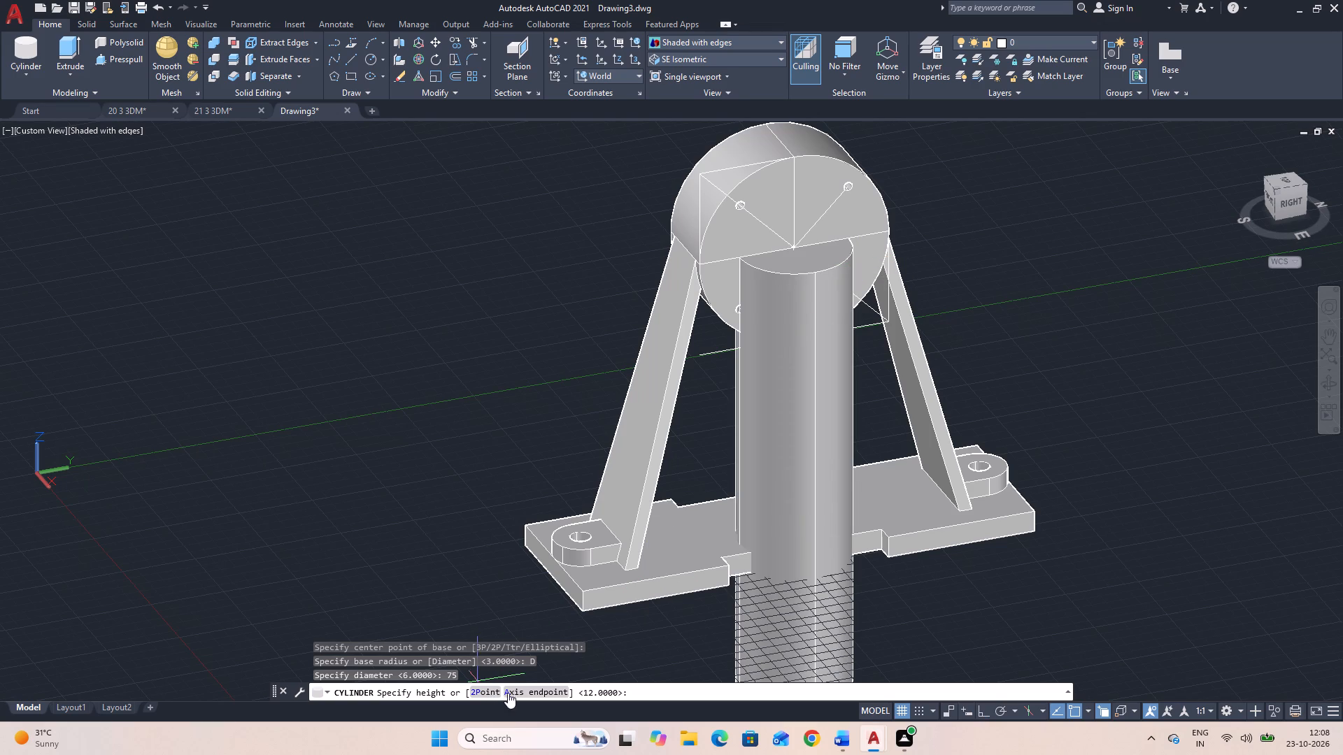
left_click(516, 689)
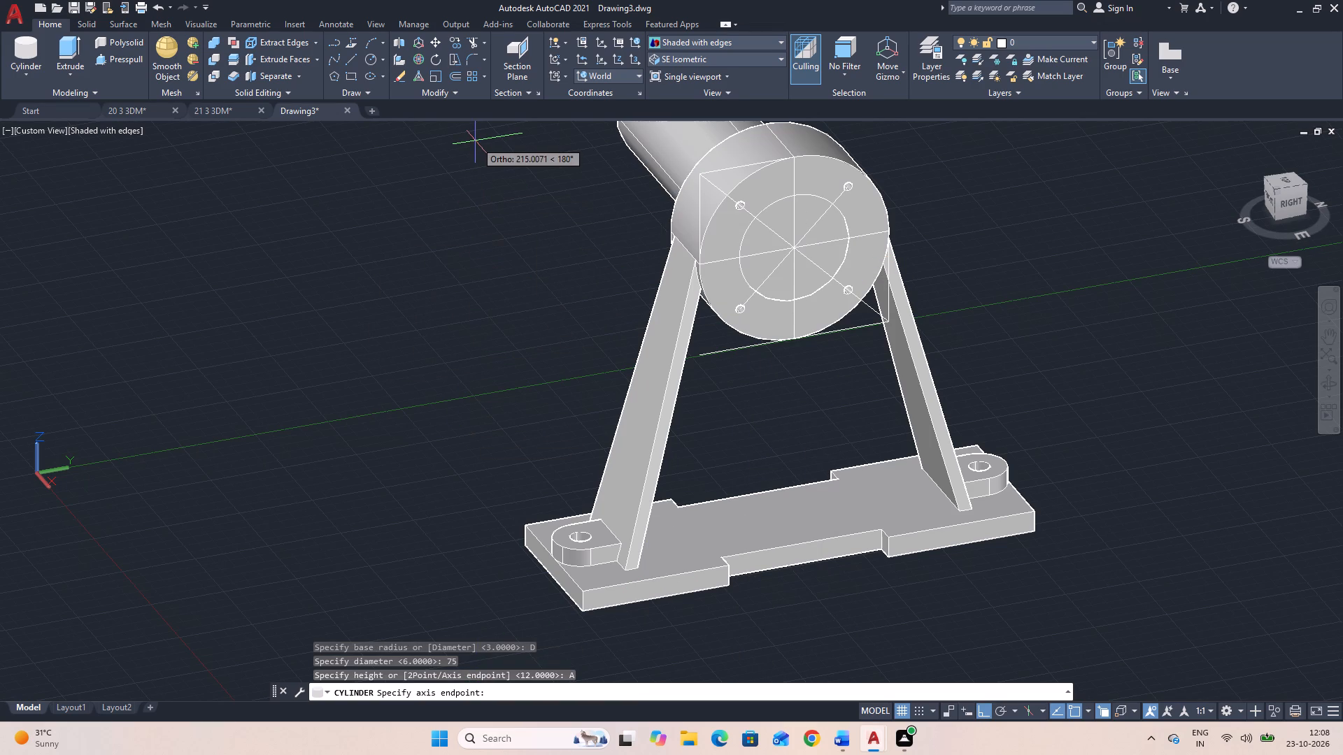
type("50")
key("Return")
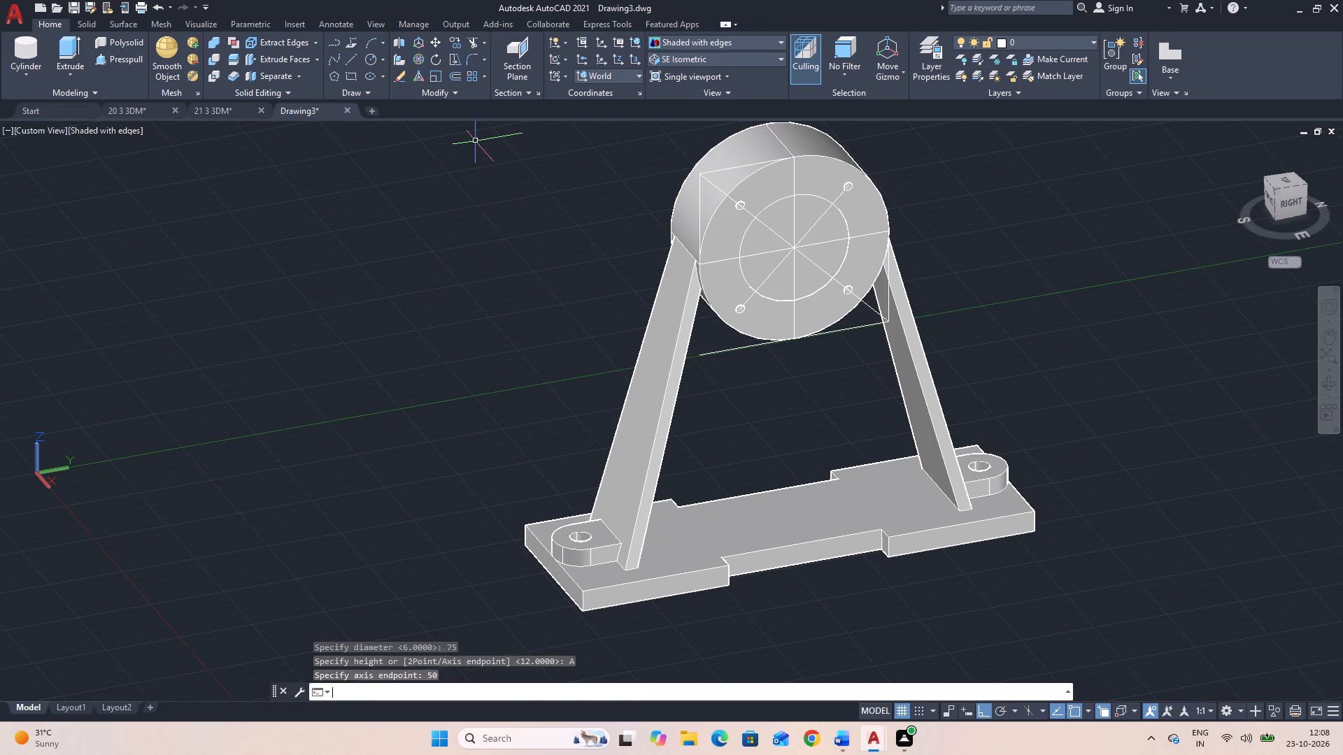
Subtract the 75-diameter cylinder from the main part to bore through the large cylinder.
type("SU")
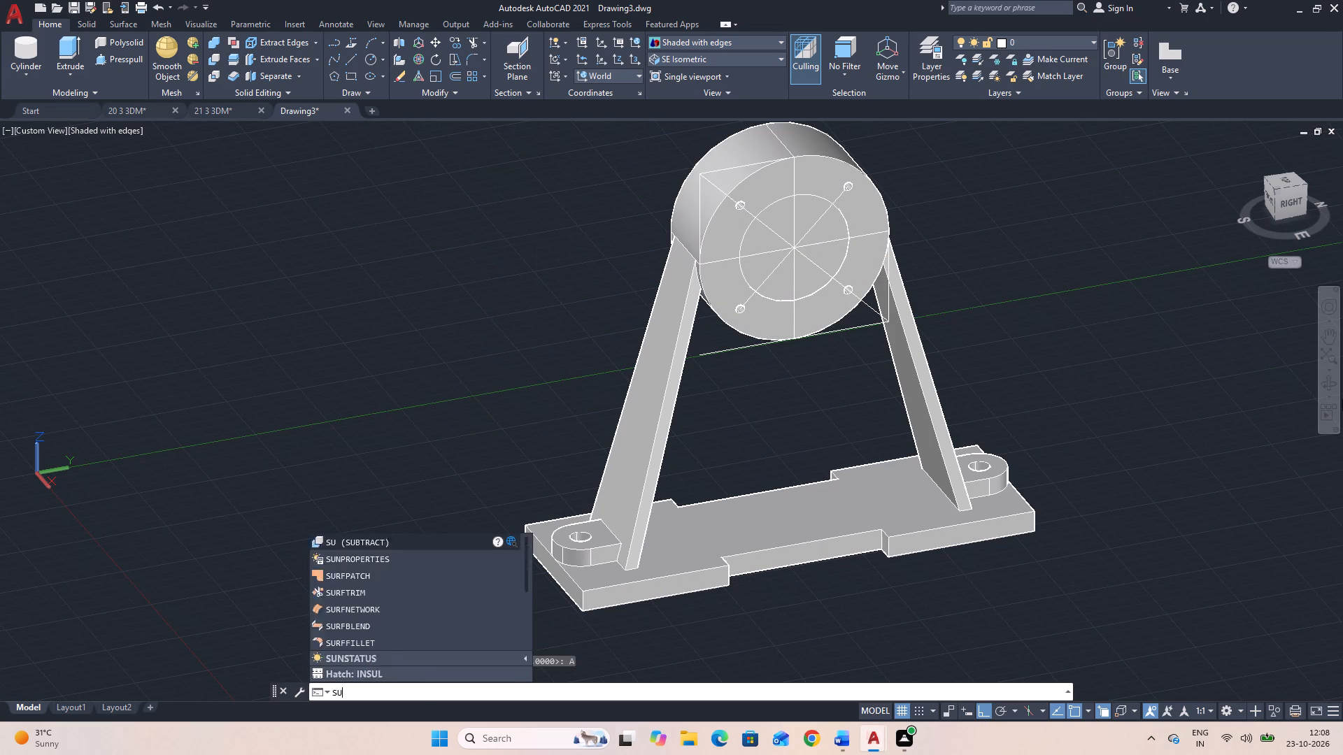
key("space")
left_click(922, 512)
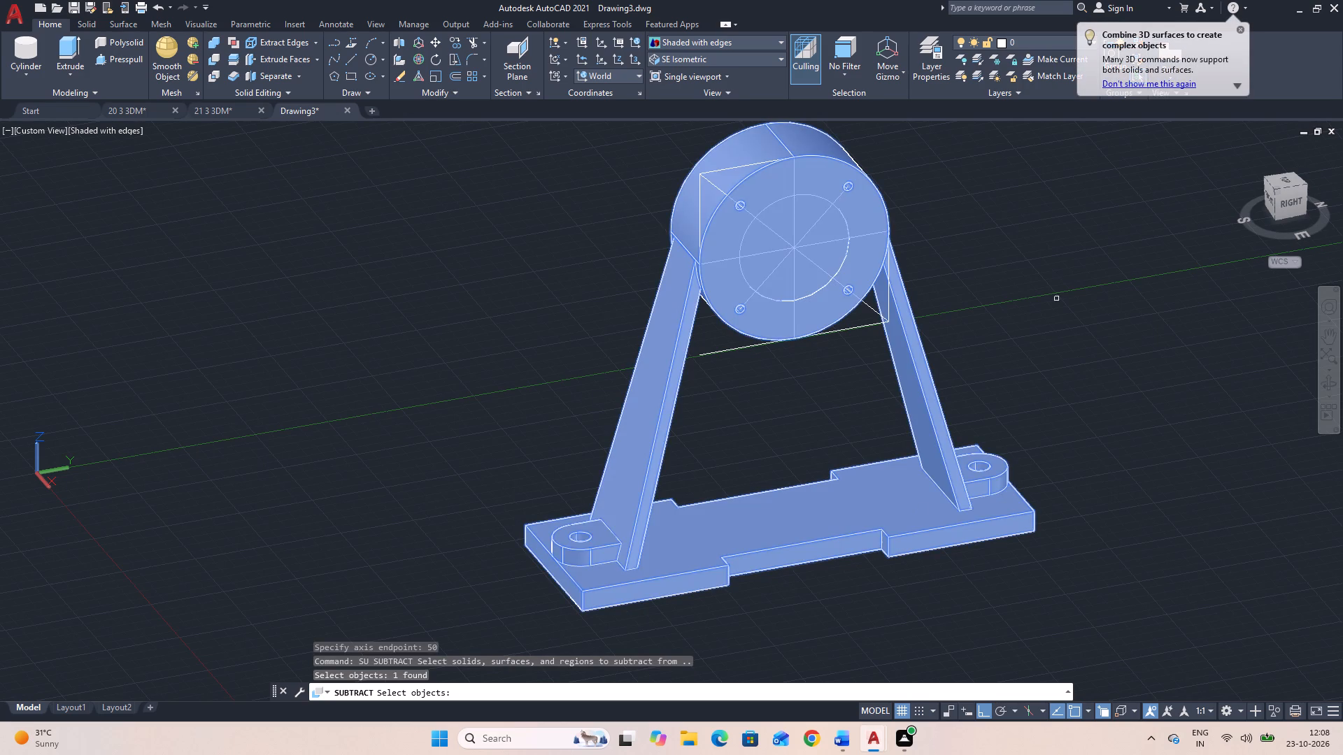
key("space")
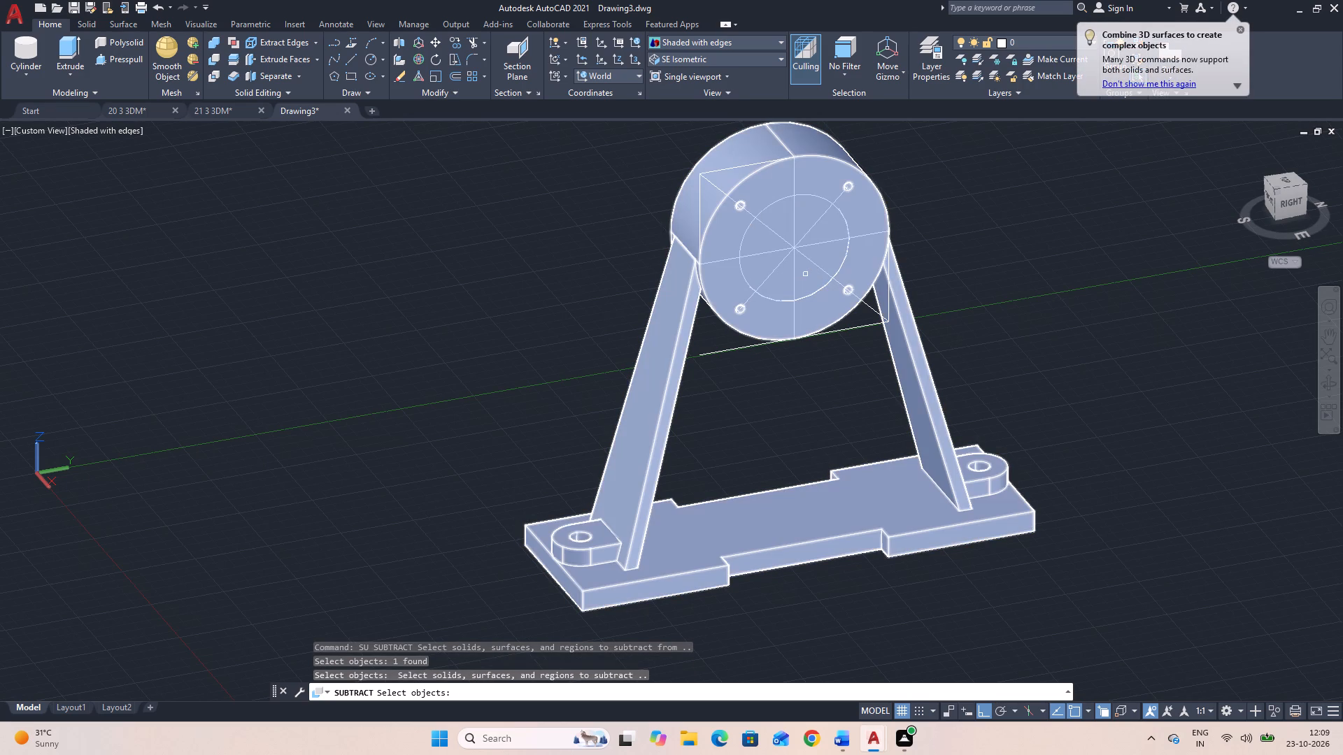
left_click(809, 278)
left_click(854, 342)
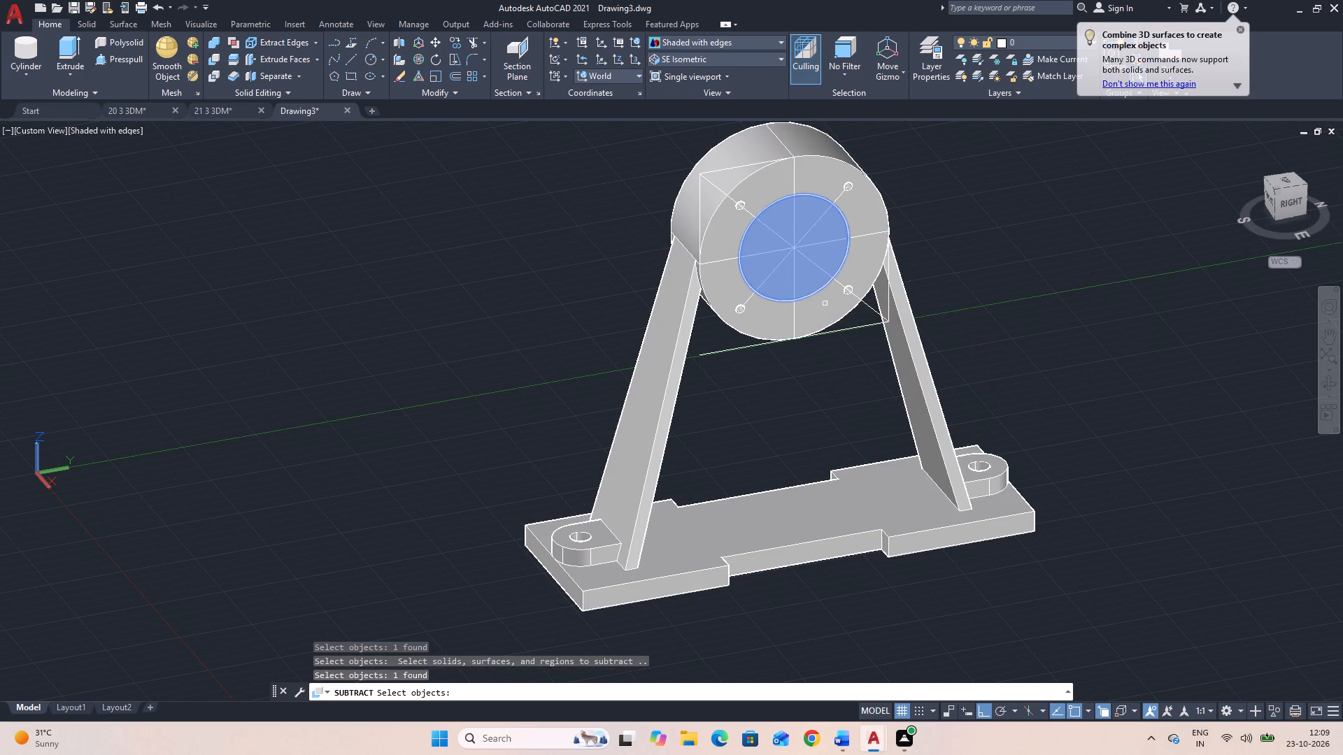
key("space")
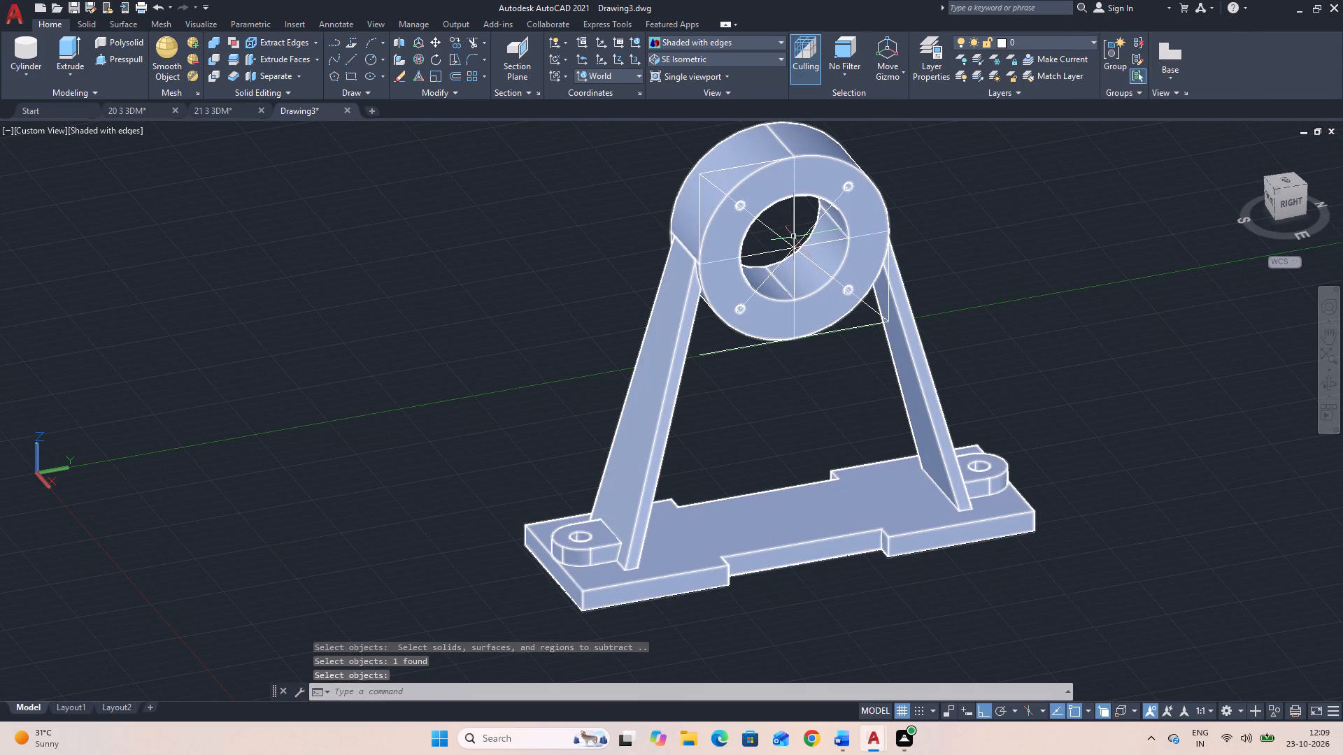
Erase the construction lines crossing at the bore's centre, leaving the solid out of the selection.
left_click(810, 220)
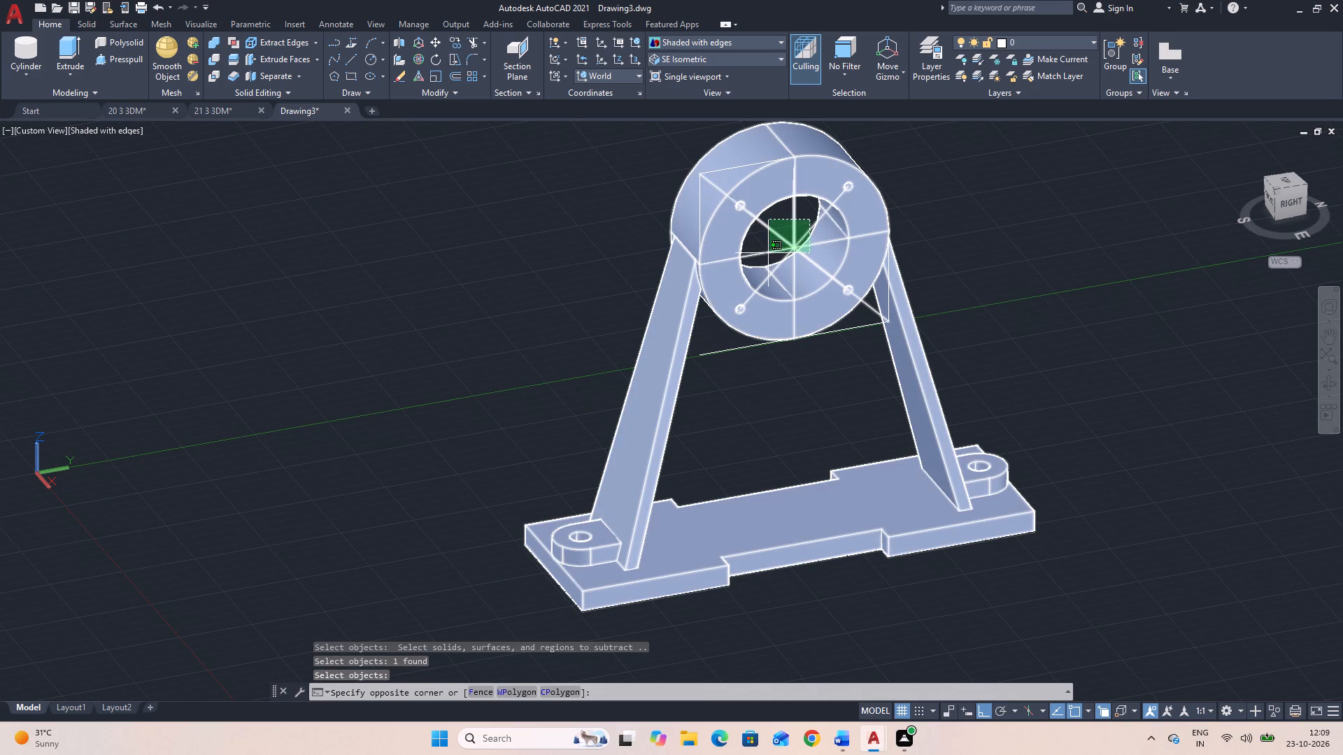
left_click(769, 254)
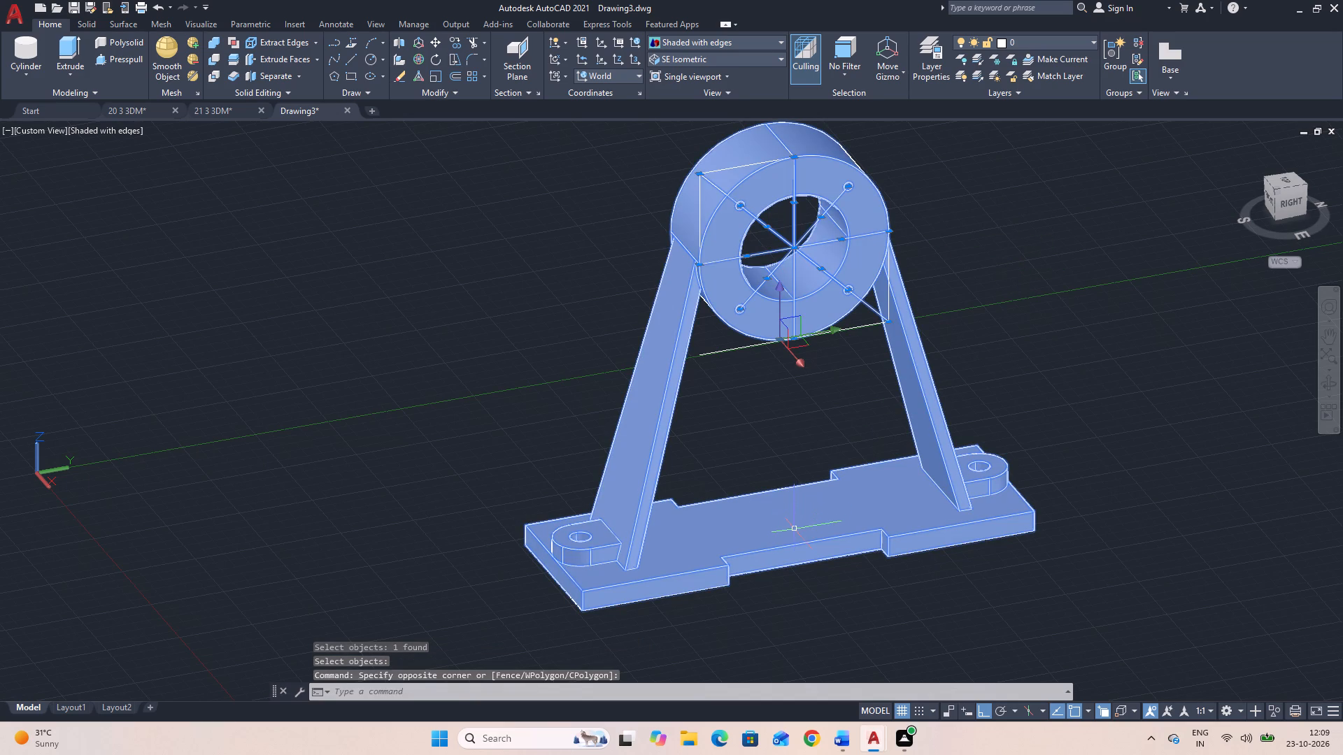
left_click(832, 512, "shift")
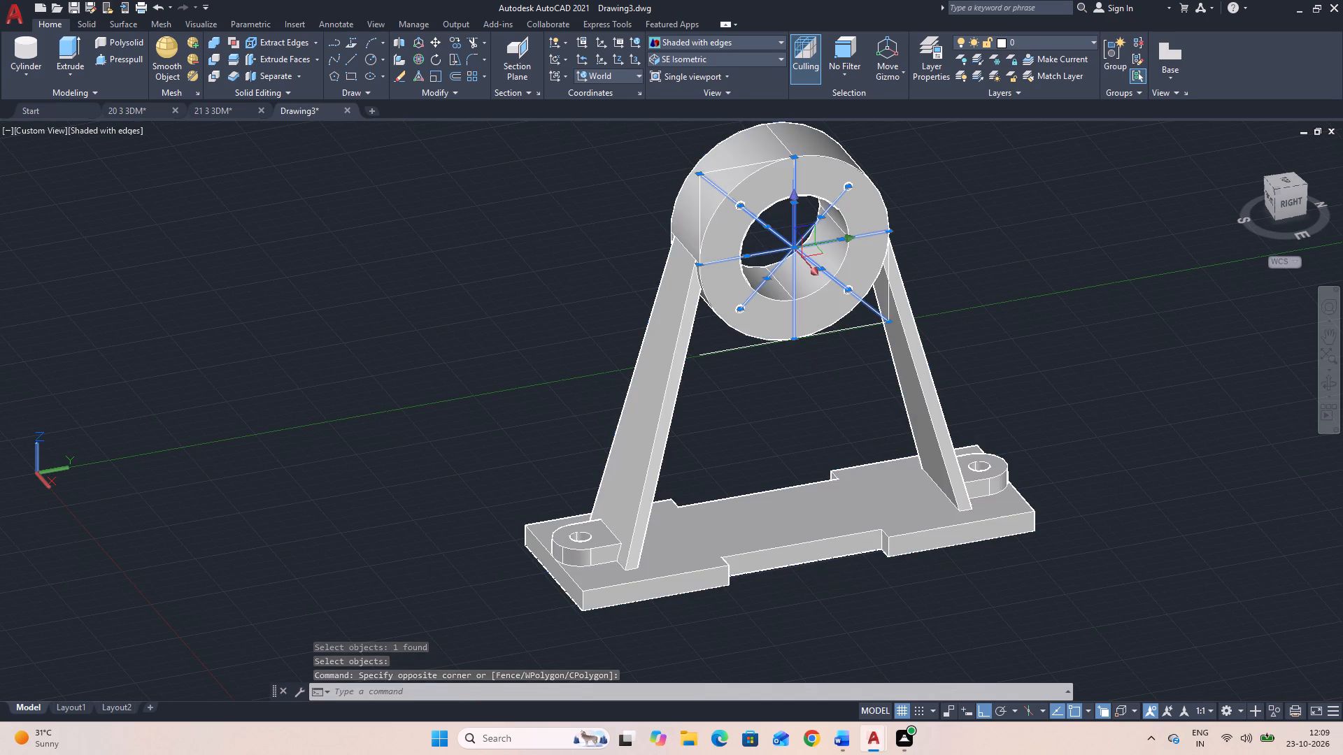
key("Delete")
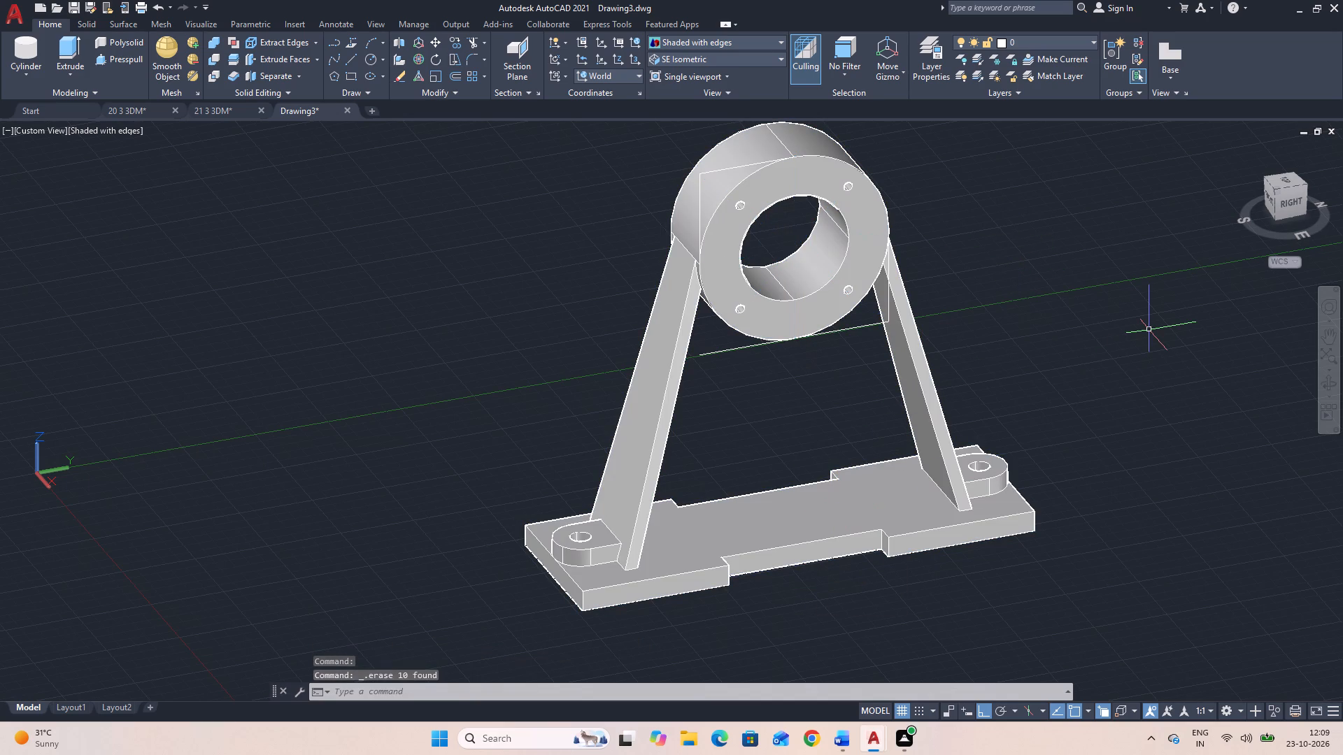
Erase the leftover horizontal and vertical construction lines bounding the large cylinder's front face.
scroll(1090, 335, "down", 1)
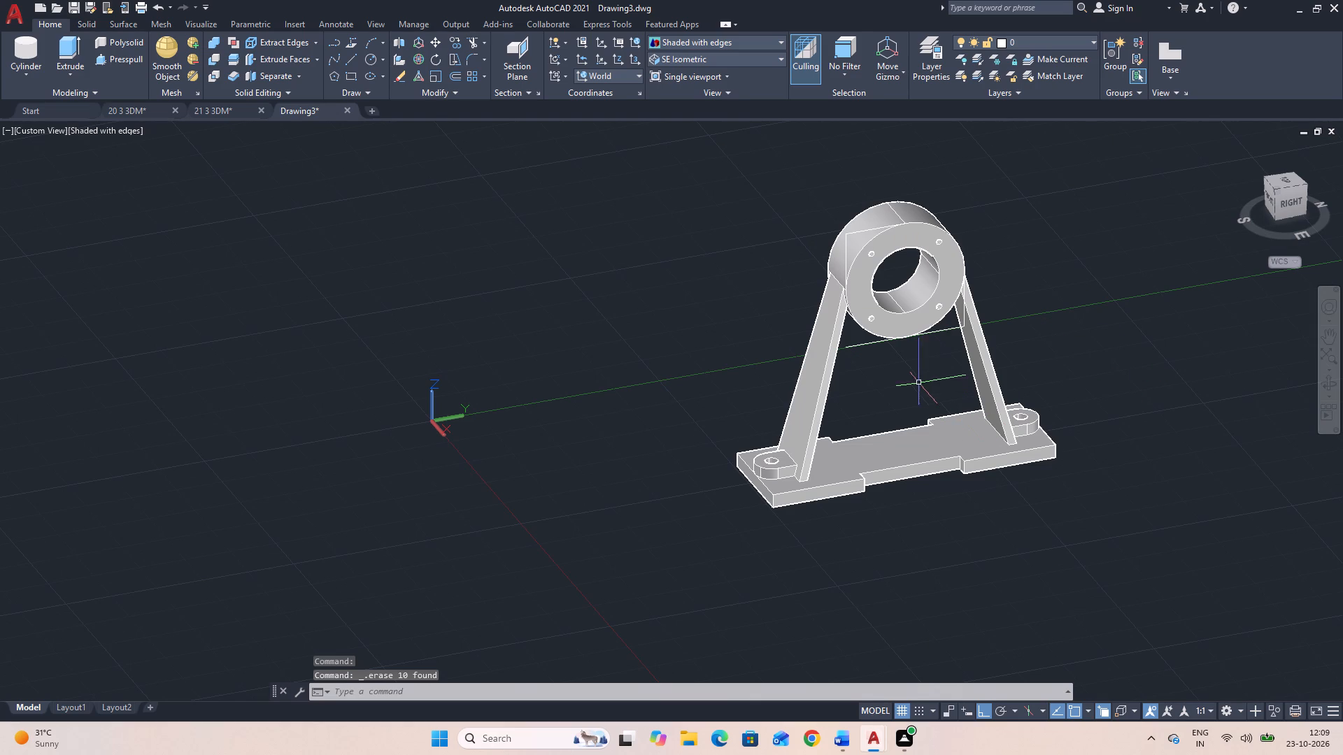
left_click(860, 345)
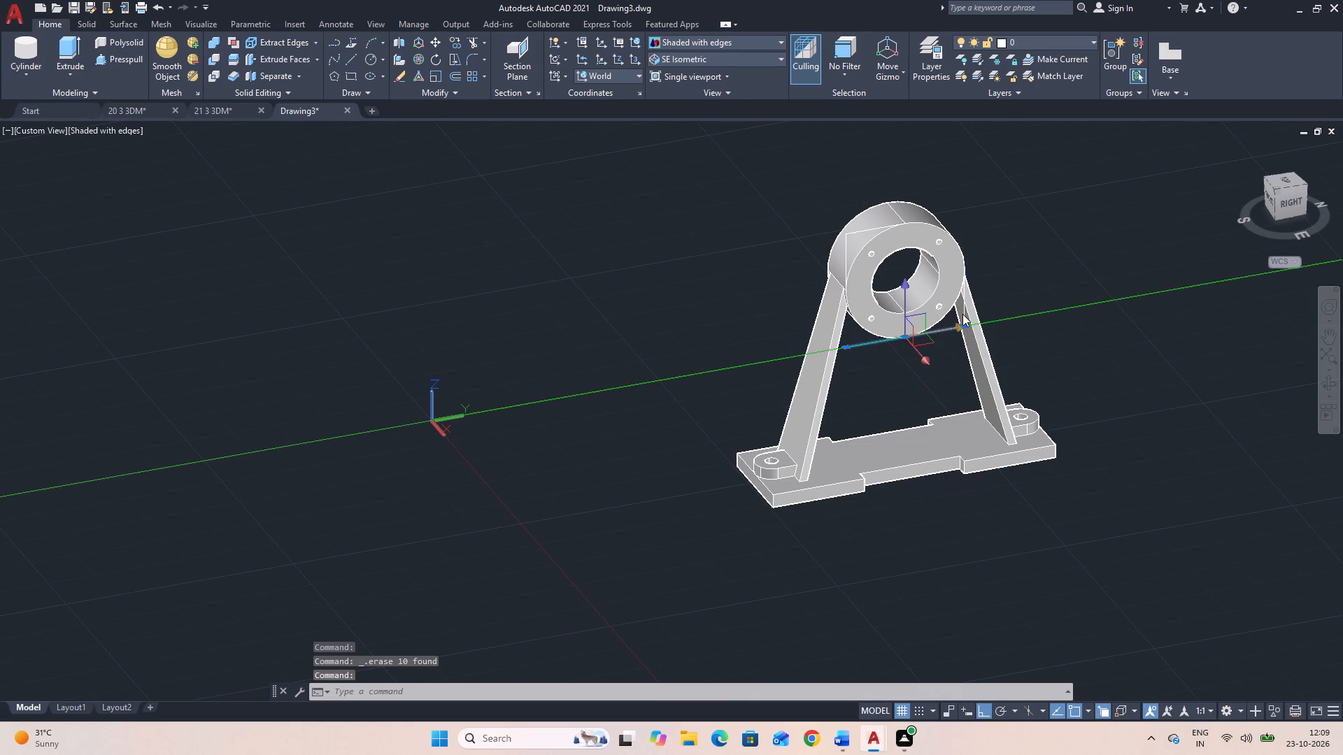
left_click(963, 313)
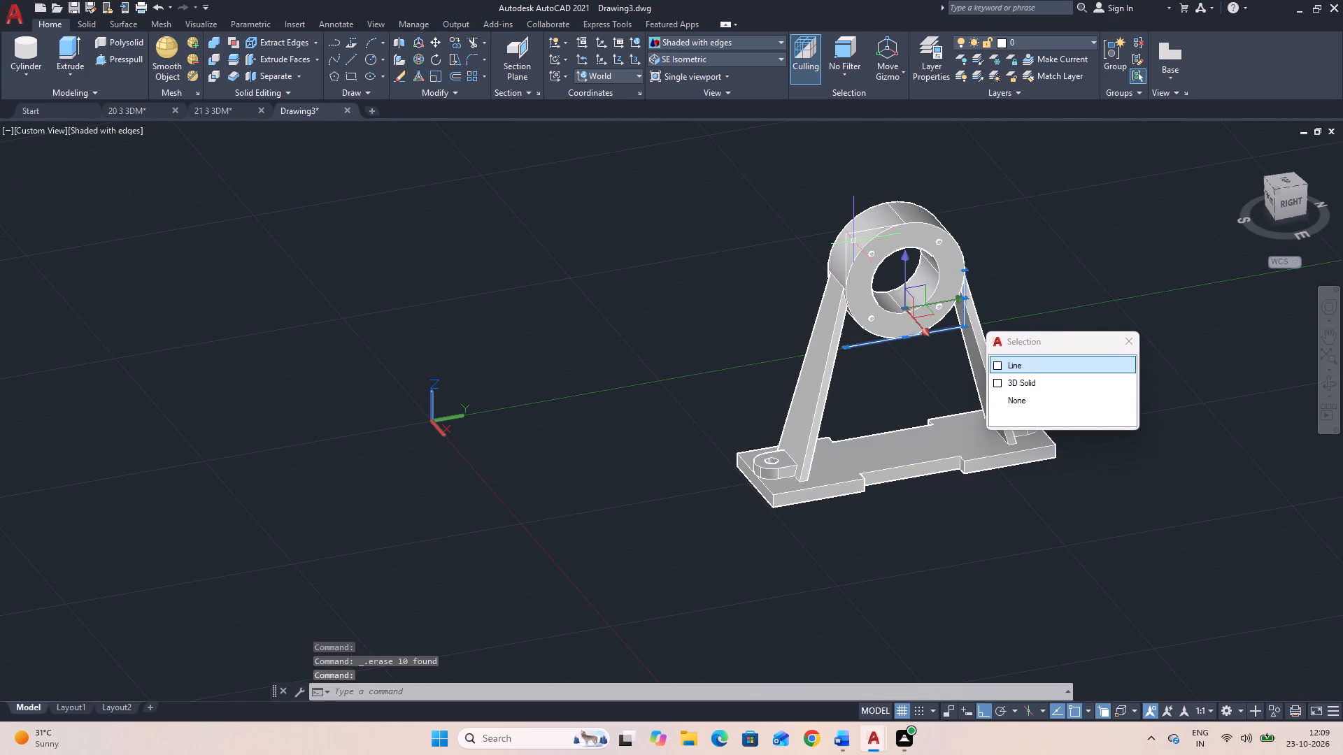
left_click(848, 236)
left_click(850, 234)
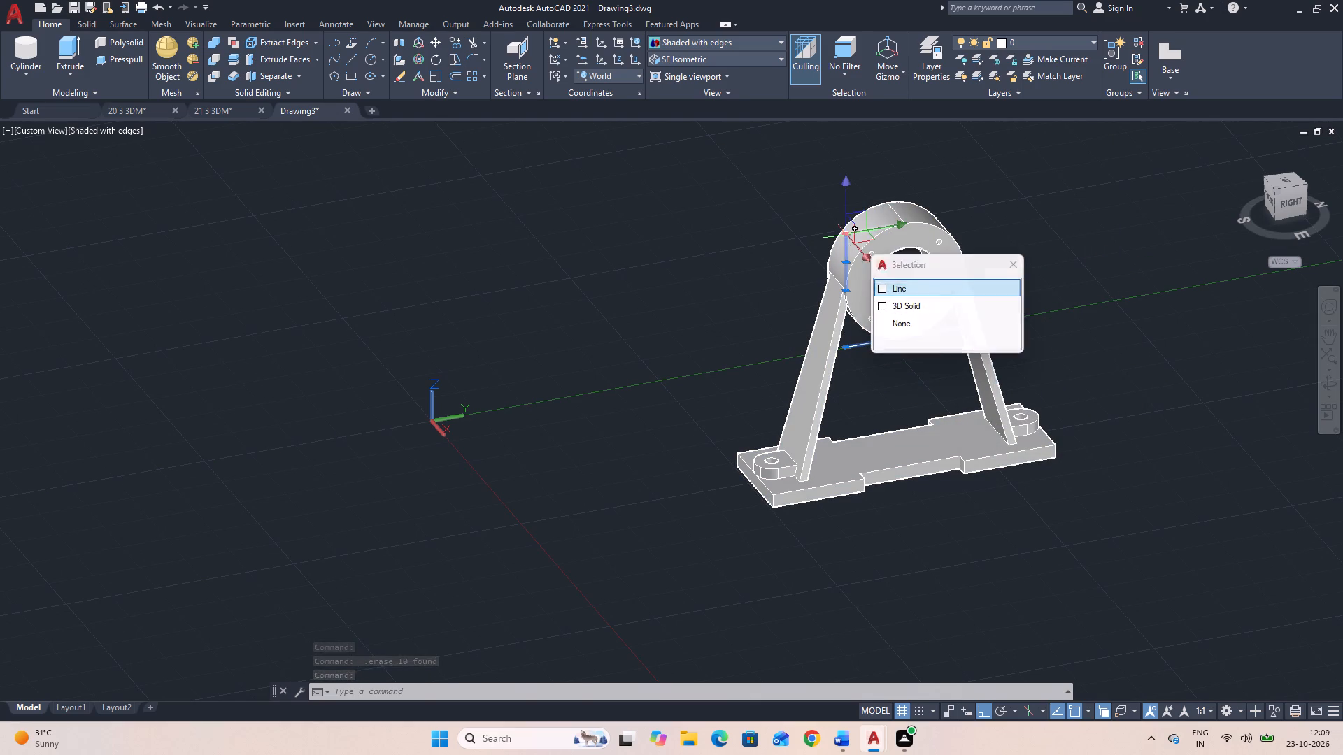
left_click(862, 229)
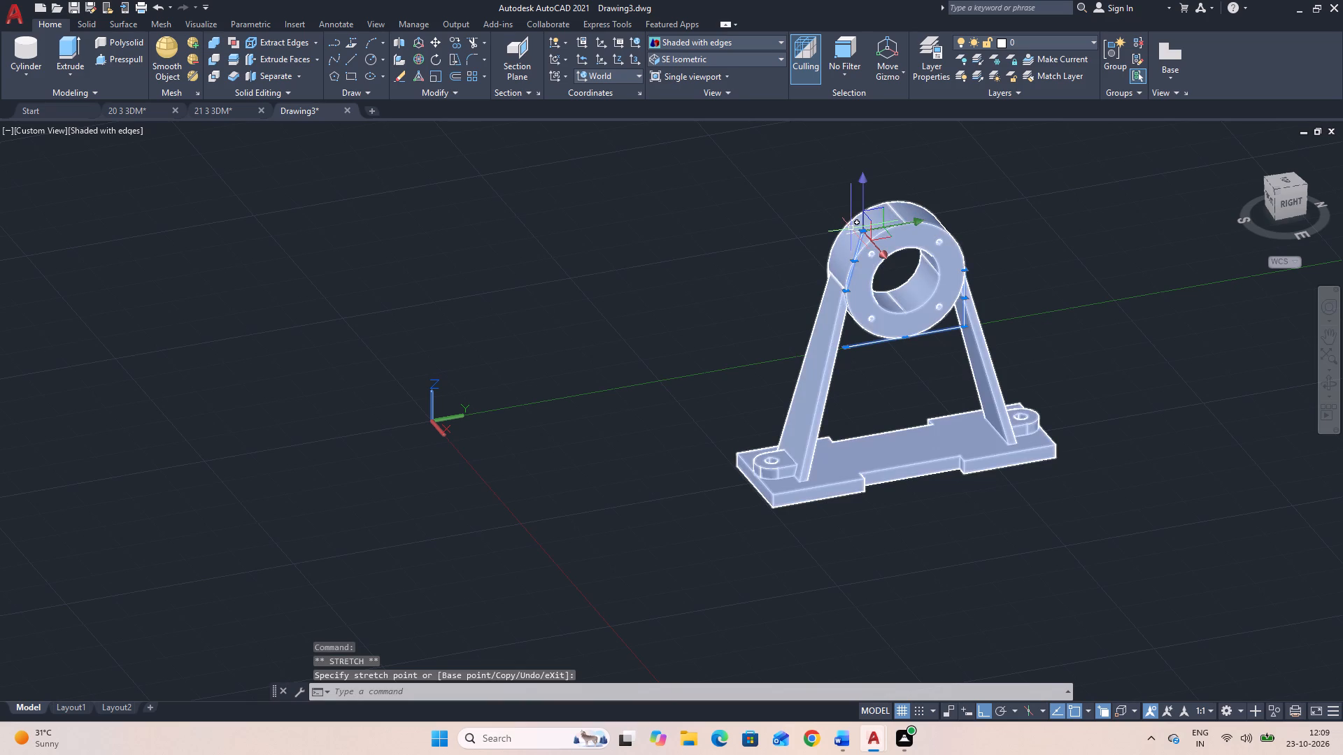
left_click(853, 232)
key("Delete")
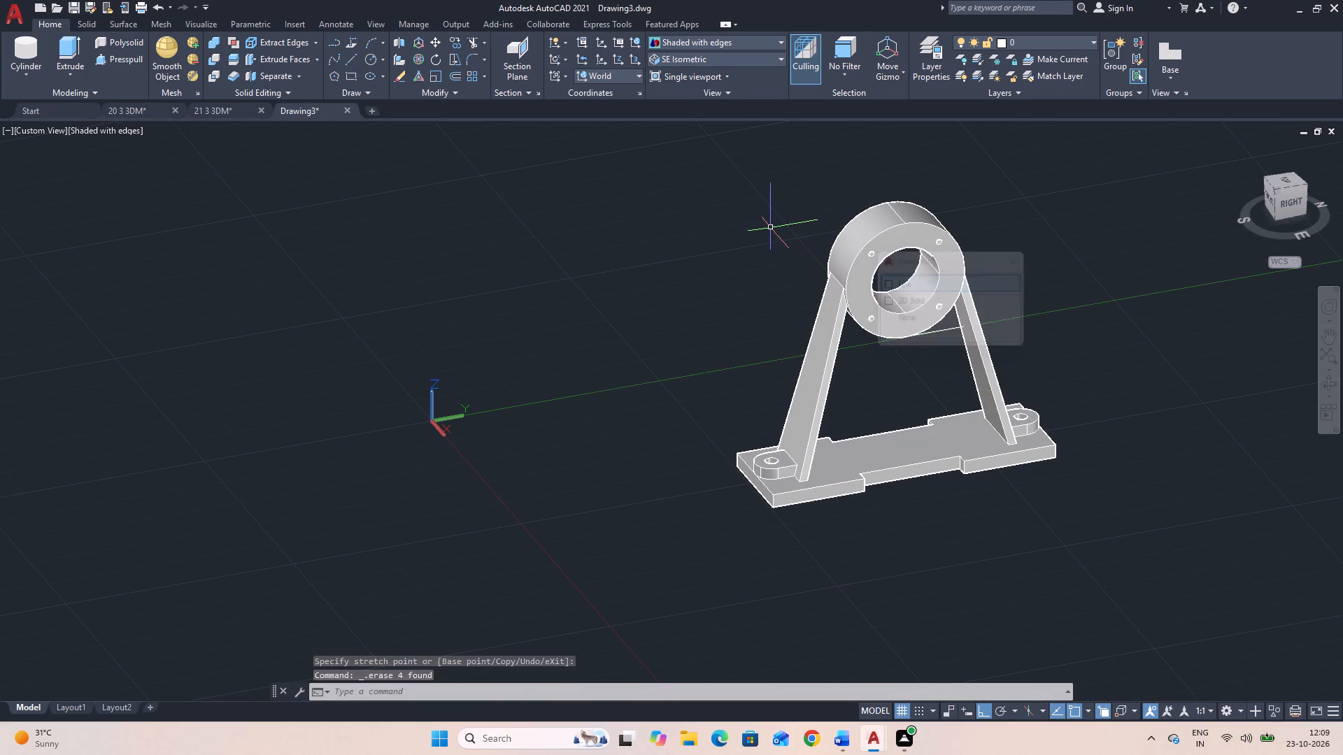
Draw a line between the midpoints of the two sloping supports' inner base edges, starting from the +Y support.
scroll(1186, 335, "down", 1)
scroll(1186, 336, "up", 2)
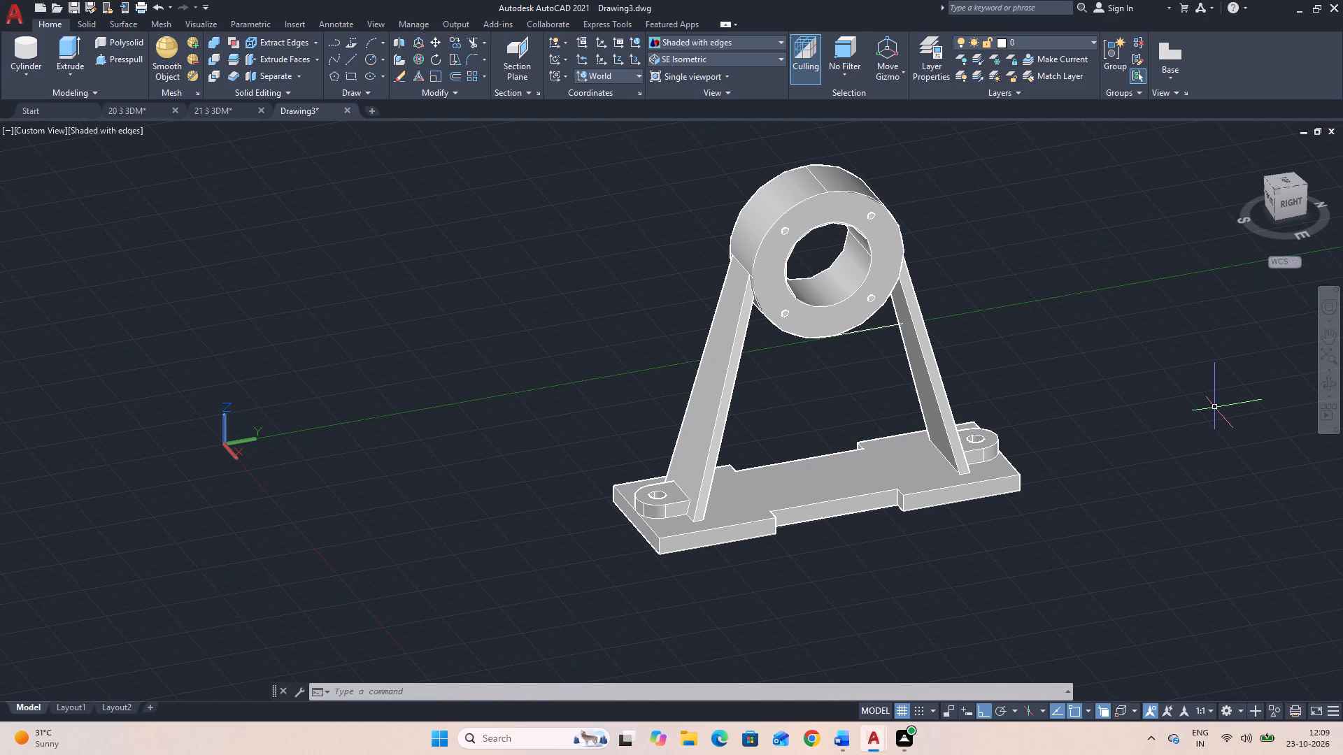
type("L")
key("space")
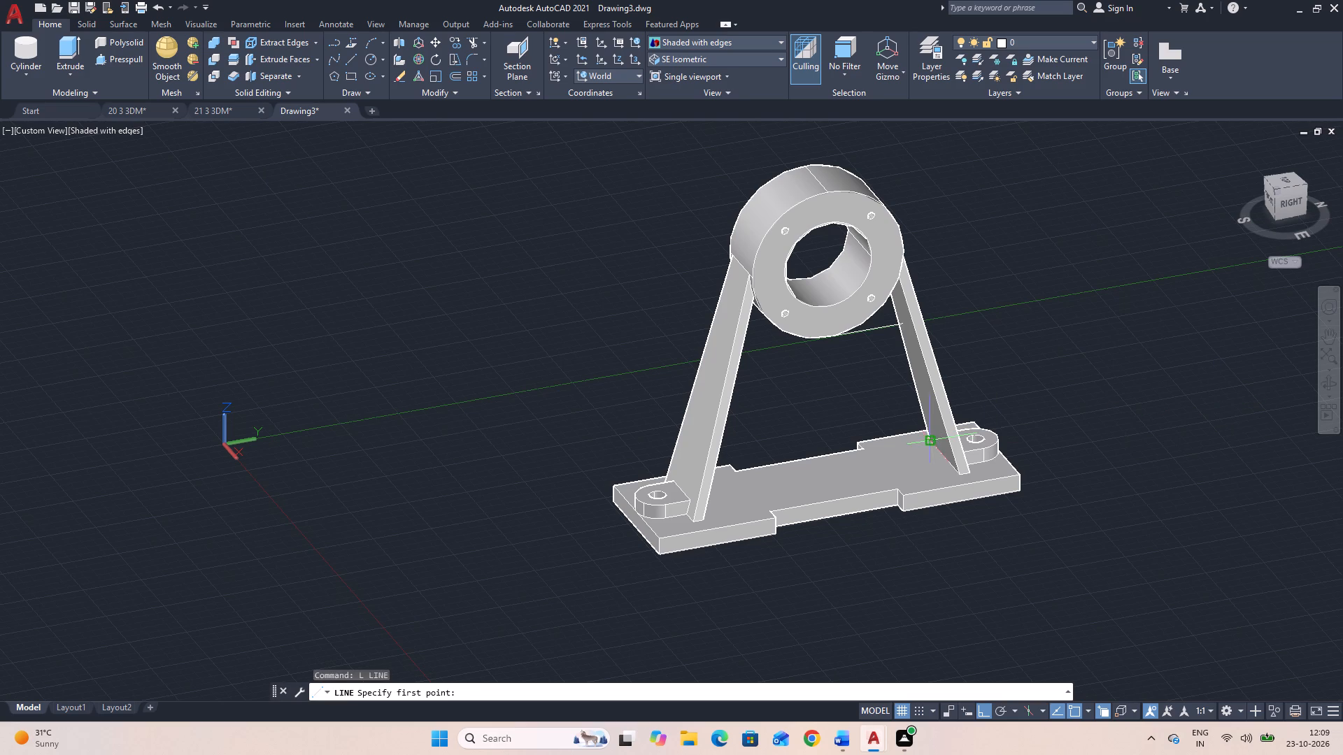
left_click(942, 454)
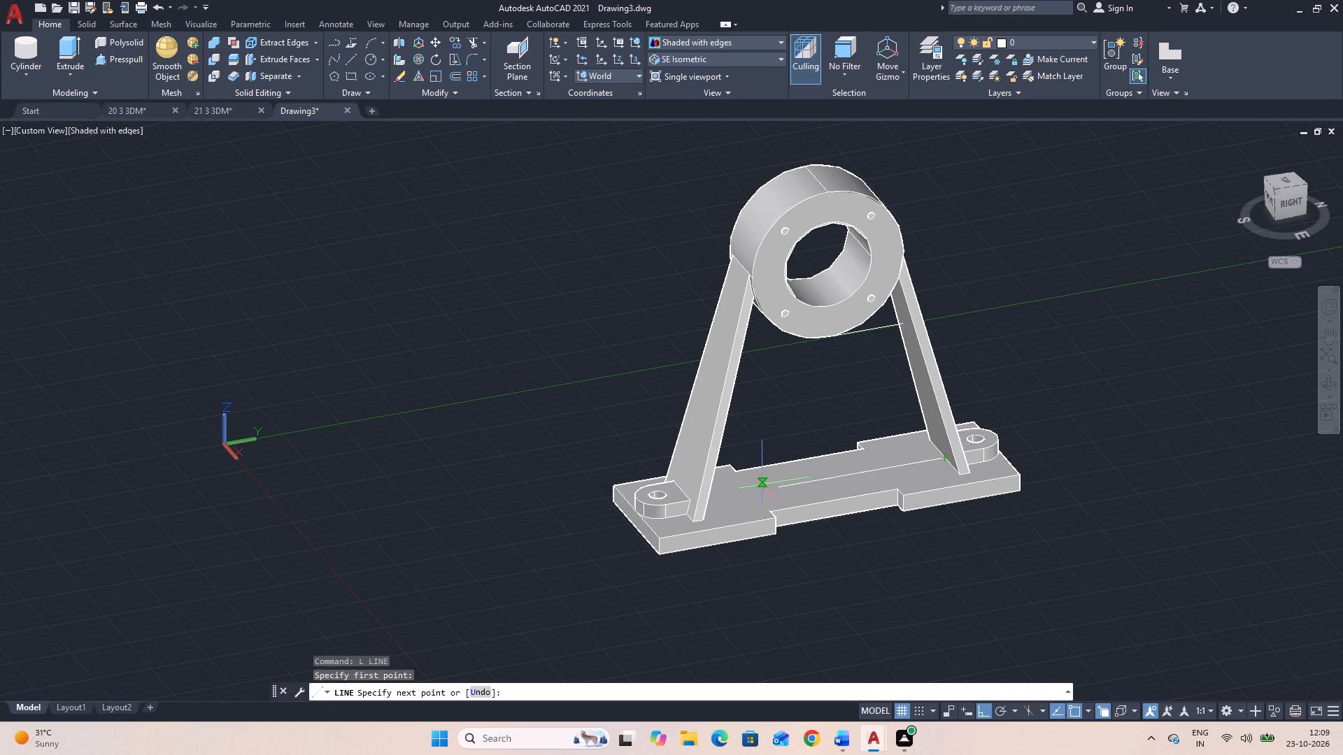
left_click(1328, 387)
left_click_drag(1234, 492, 1079, 488)
key("Escape")
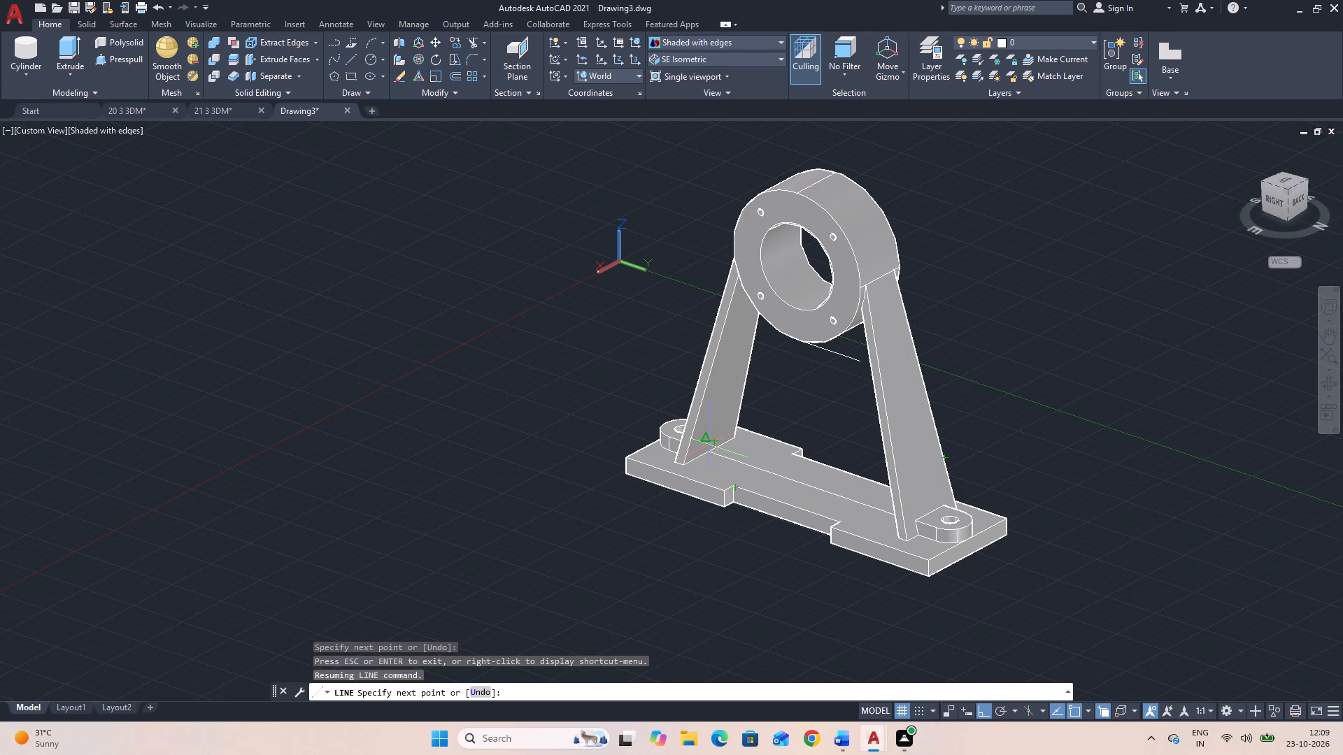
left_click(706, 449)
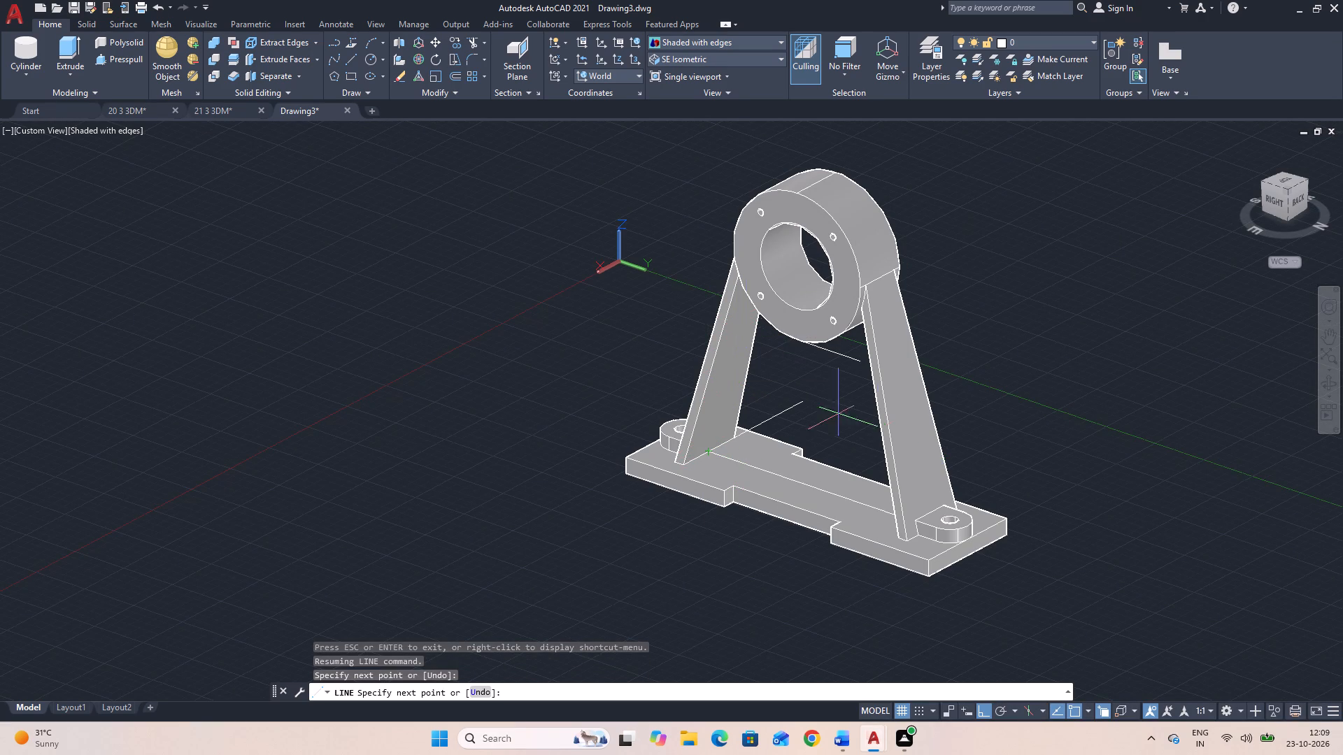
Continue the line up to the midpoint of the -Y support's upper edge, where it meets the large cylinder.
left_click(1321, 382)
left_click_drag(1138, 505, 1256, 373)
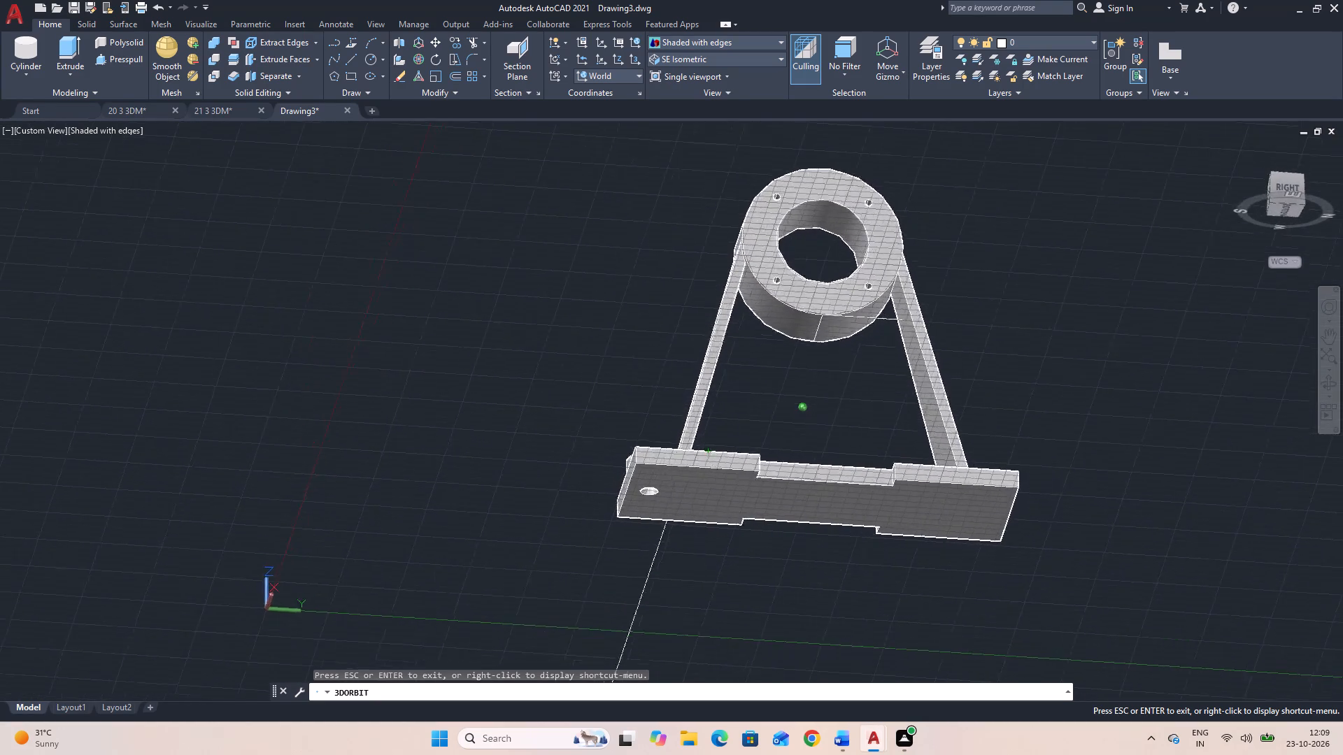
left_click_drag(1256, 373, 1259, 479)
left_click_drag(1091, 461, 1159, 494)
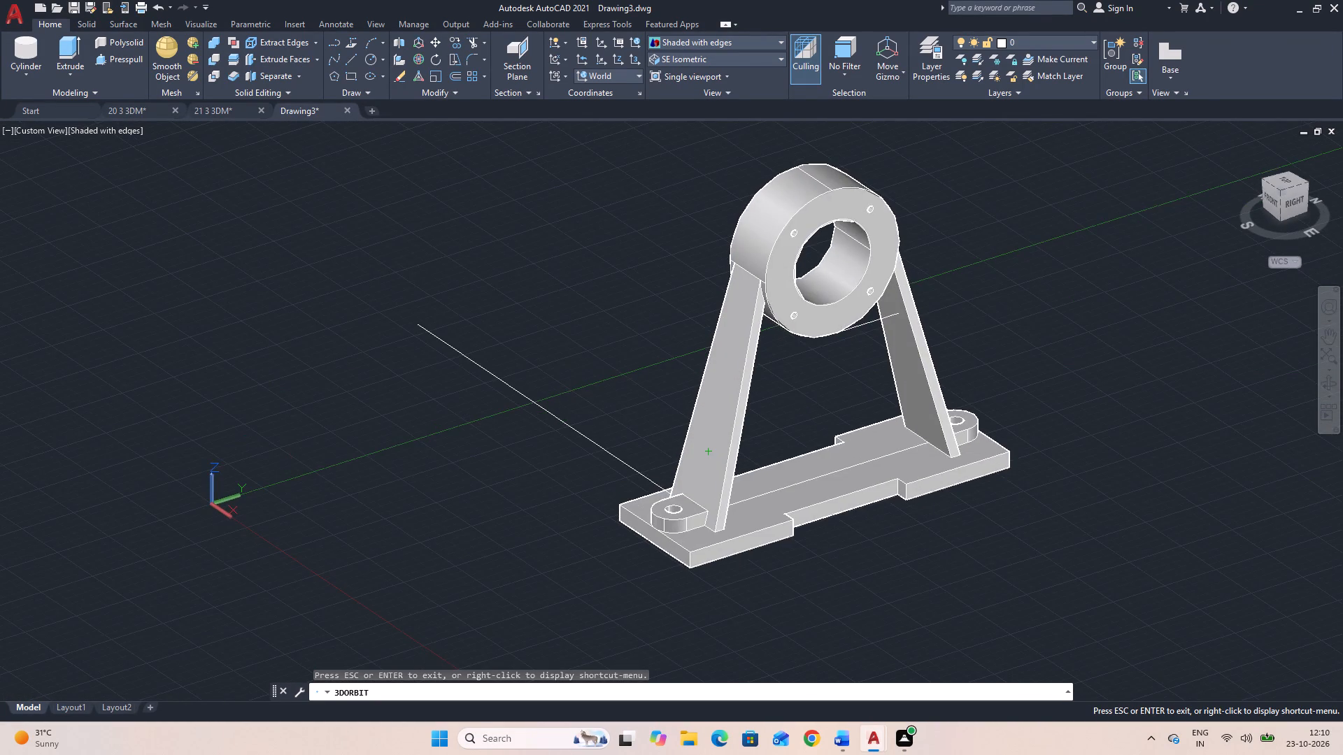
left_click_drag(1102, 496, 1139, 497)
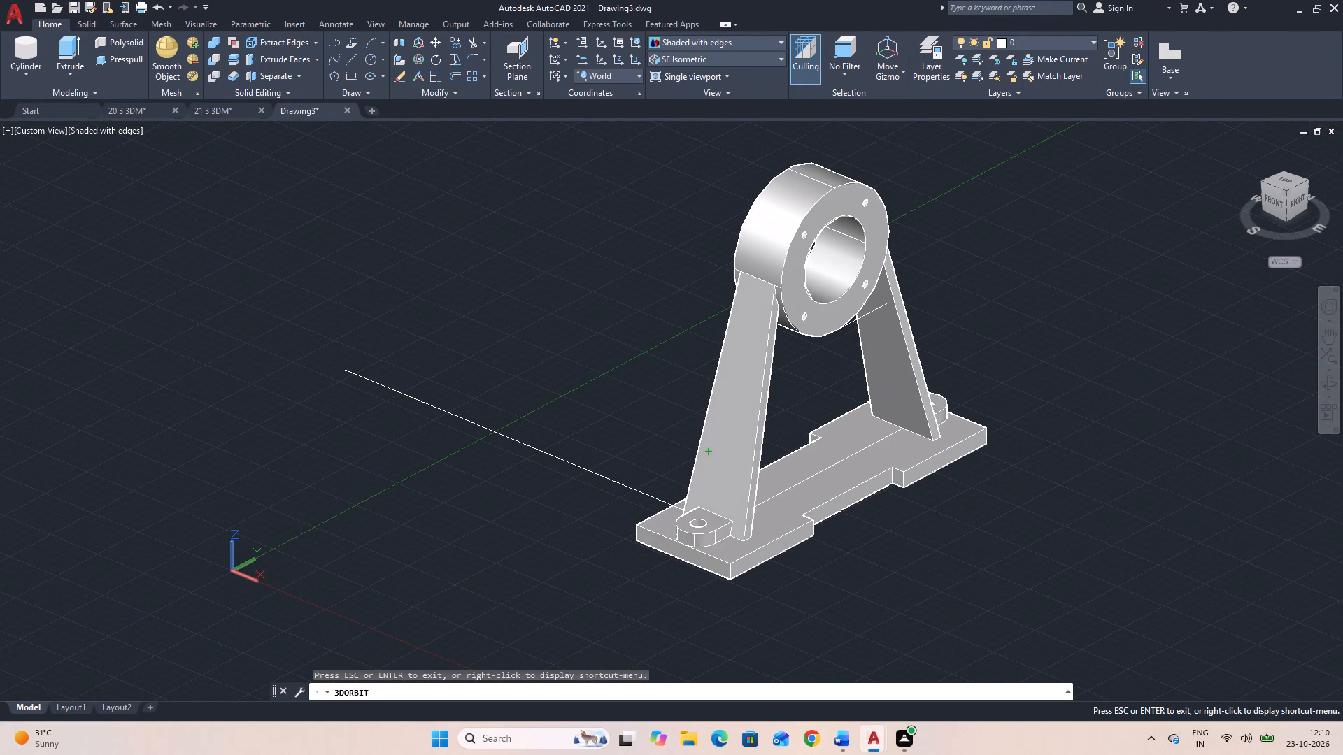
key("Escape")
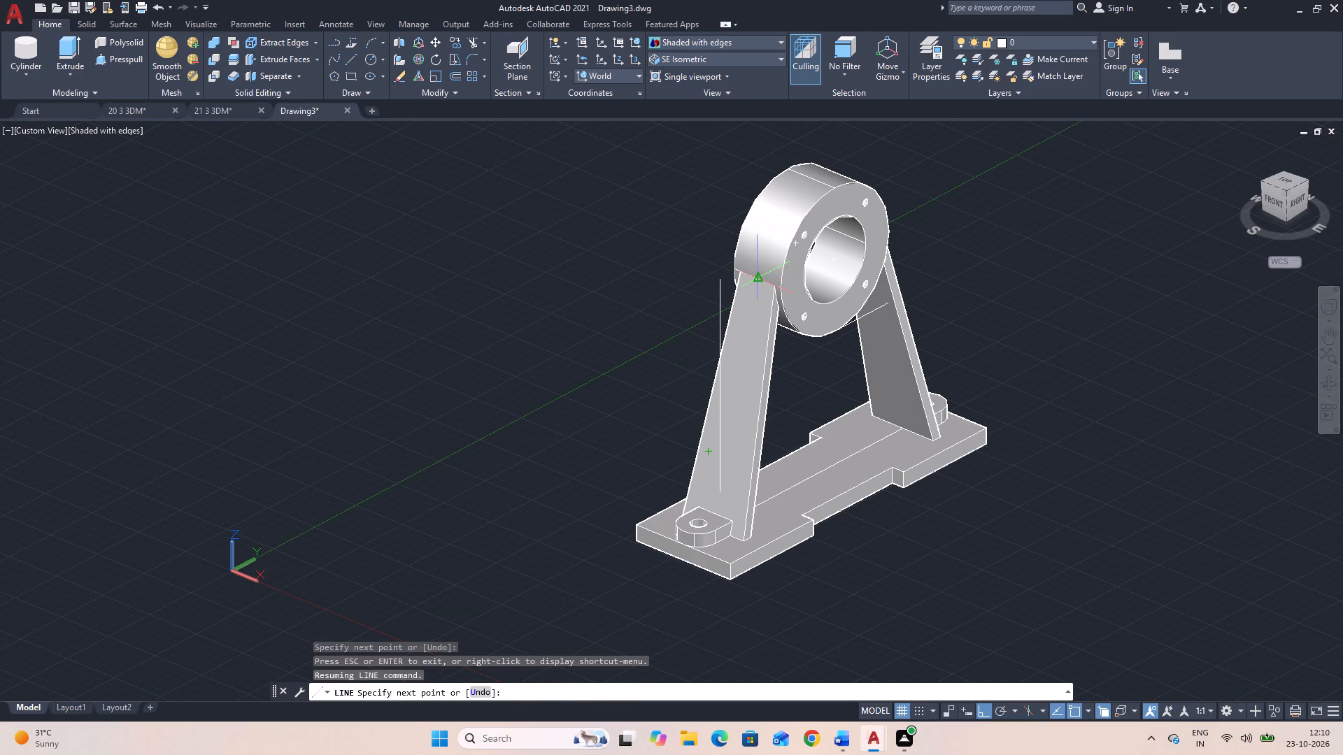
left_click(761, 278)
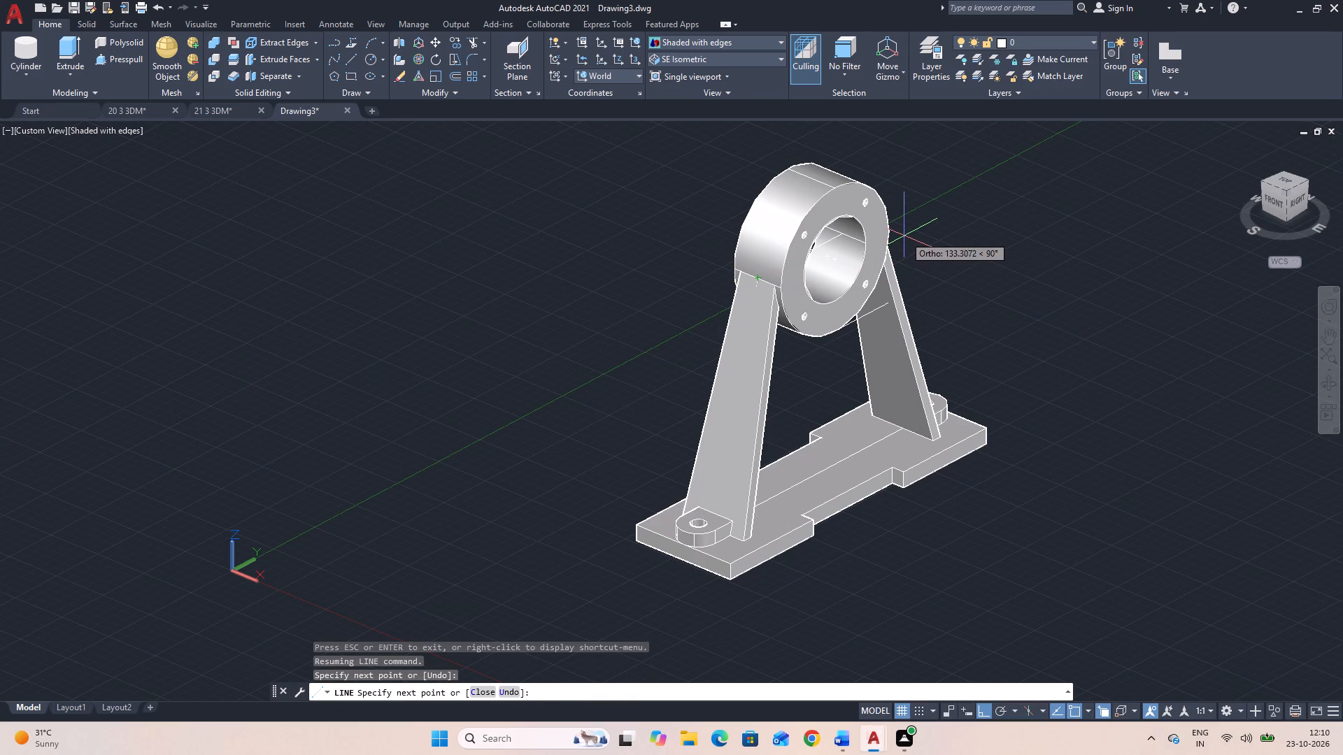
Extend the outline across the large cylinder to the midpoint of the +Y support's upper edge.
left_click(1328, 380)
left_click_drag(1246, 392, 1114, 397)
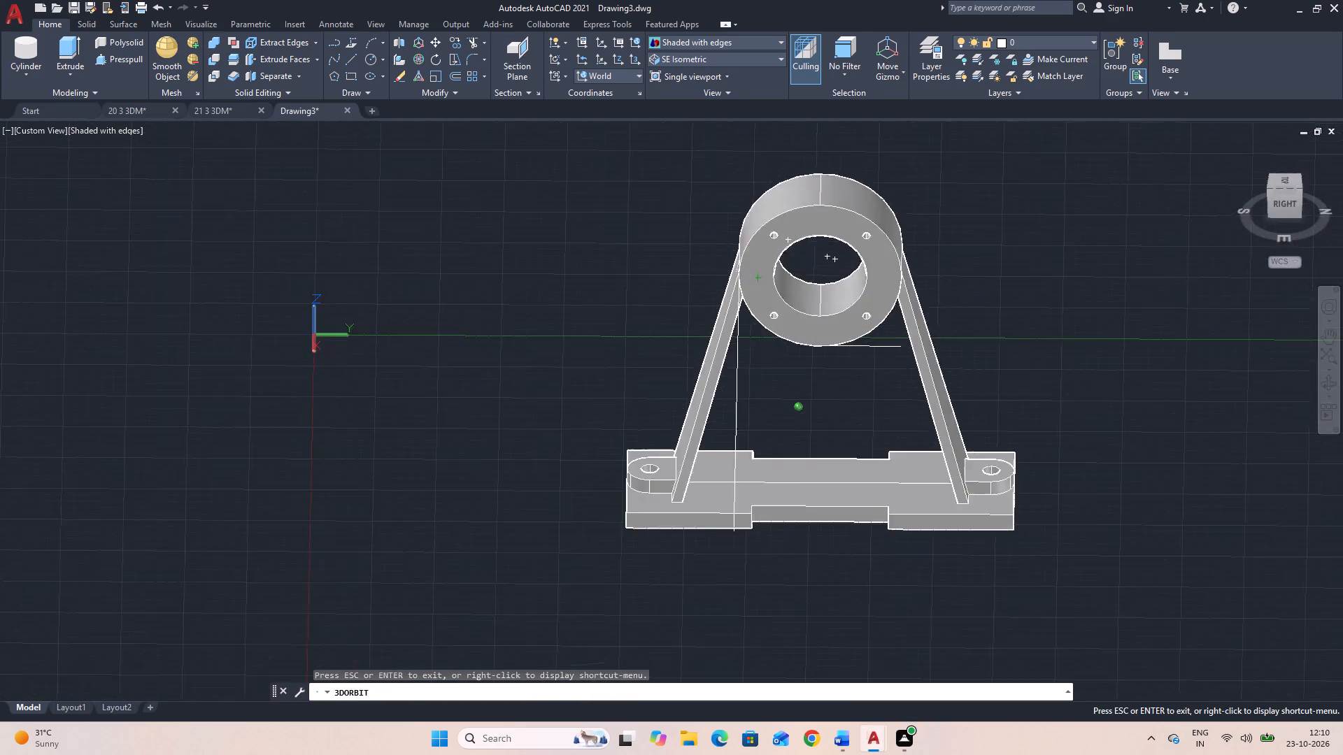
left_click_drag(1114, 397, 1009, 396)
key("Escape")
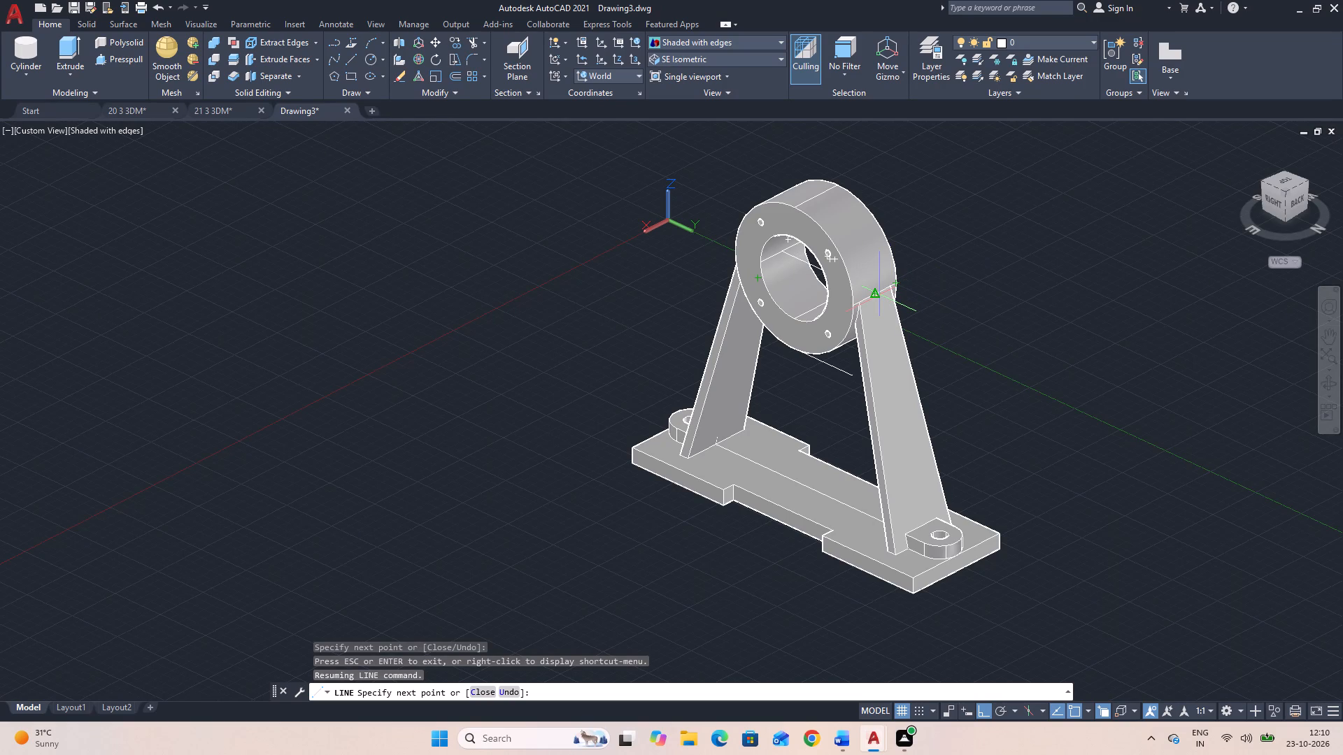
left_click(879, 295)
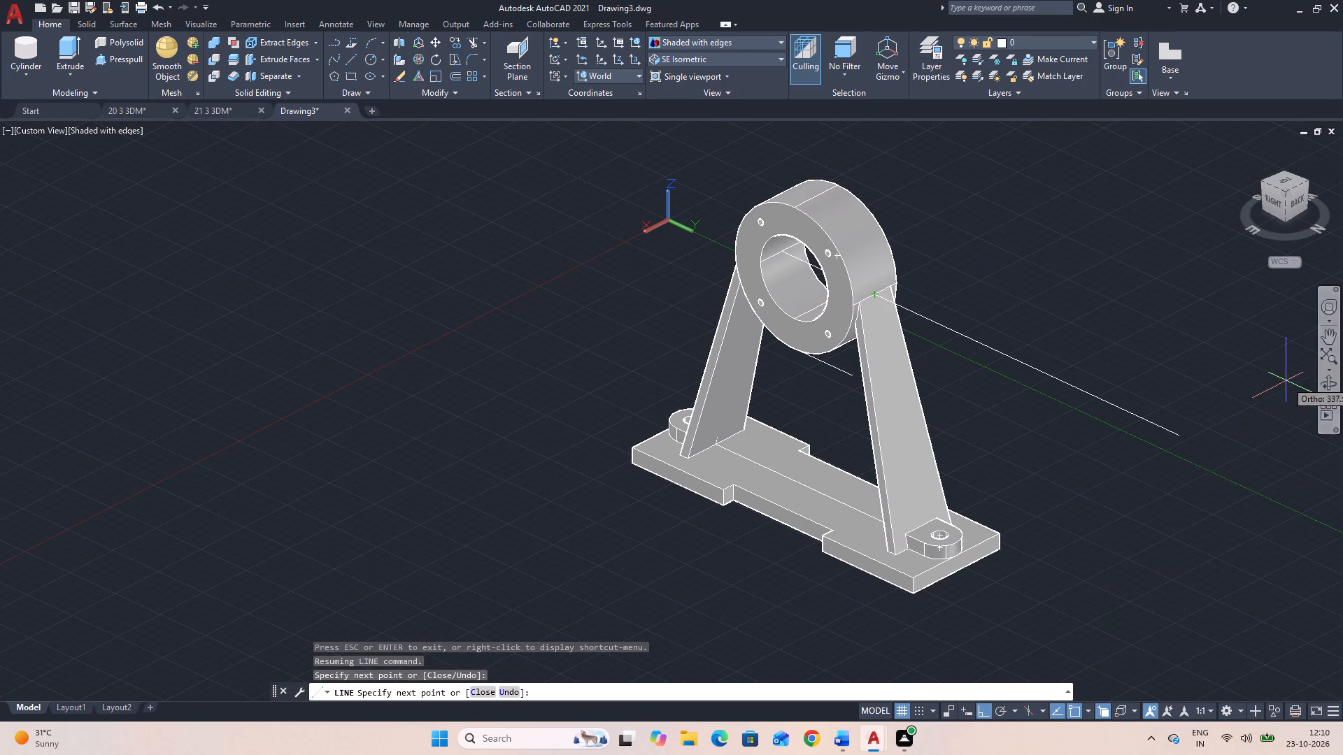
Close the trapezoidal outline back at its starting point on the +Y support's inner base edge.
left_click(1327, 380)
left_click_drag(1042, 577, 1174, 534)
left_click_drag(1052, 570, 1077, 572)
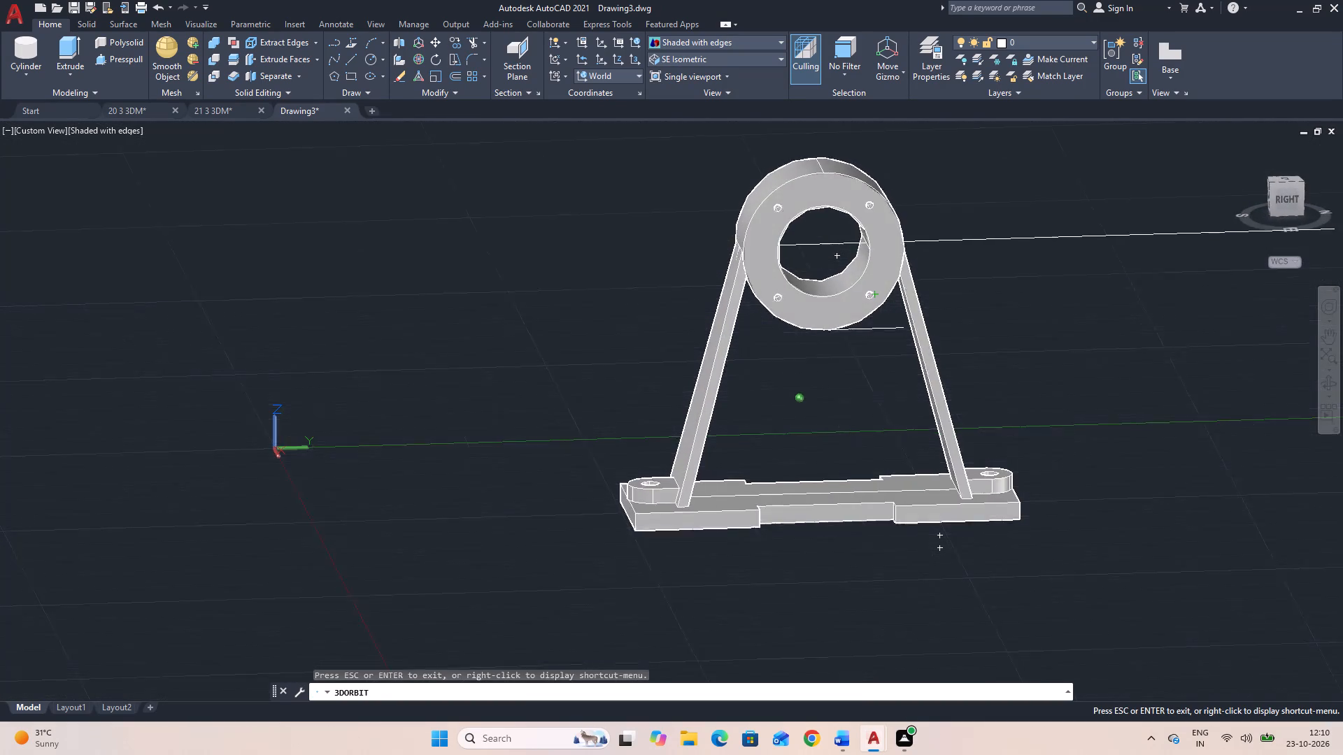
left_click_drag(1077, 572, 1135, 568)
left_click_drag(1051, 577, 1075, 577)
key("Escape")
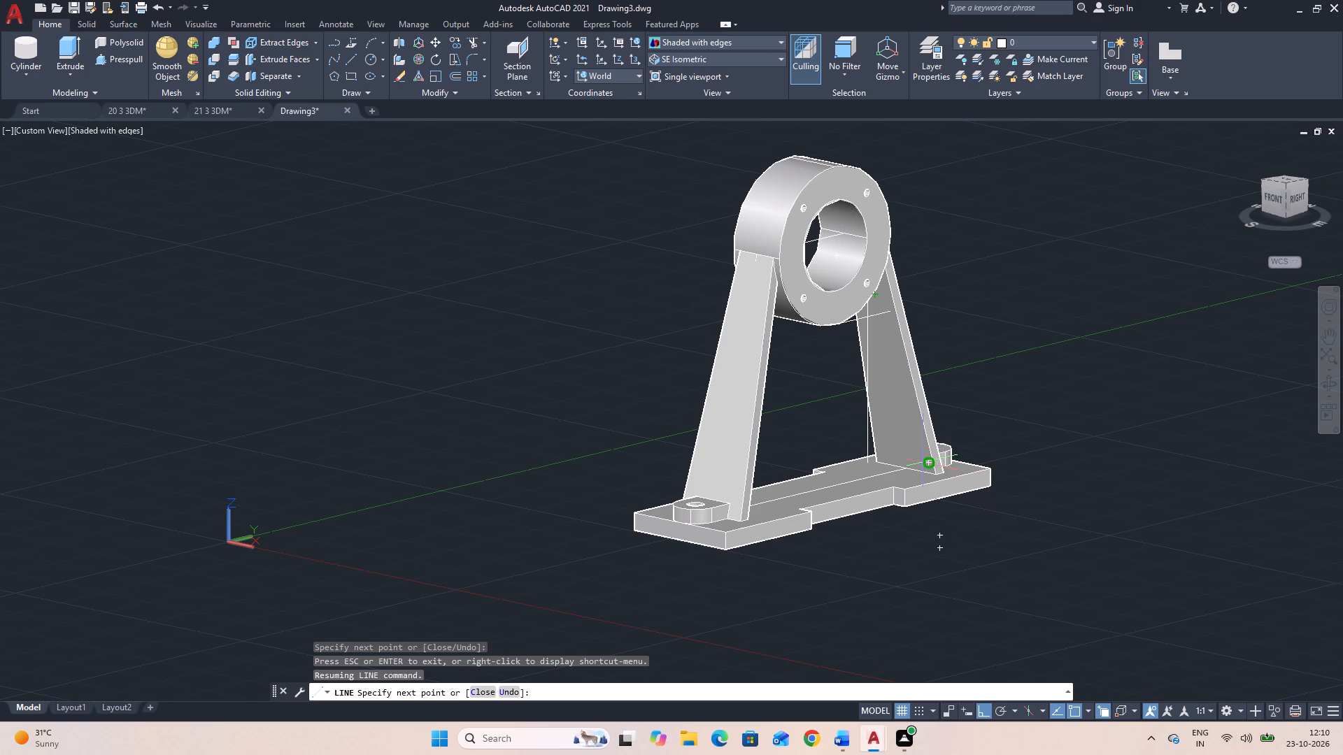
scroll(910, 467, "up", 3)
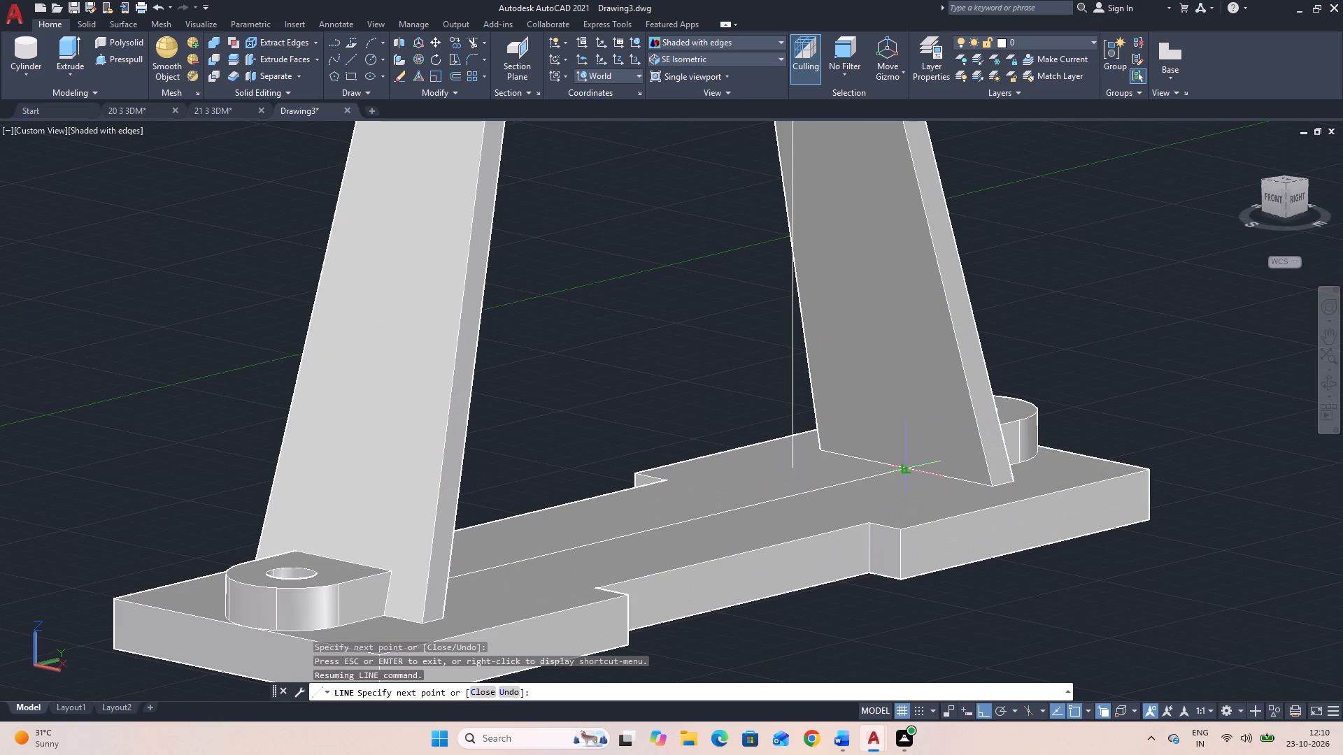
left_click(912, 467)
scroll(913, 467, "down", 2)
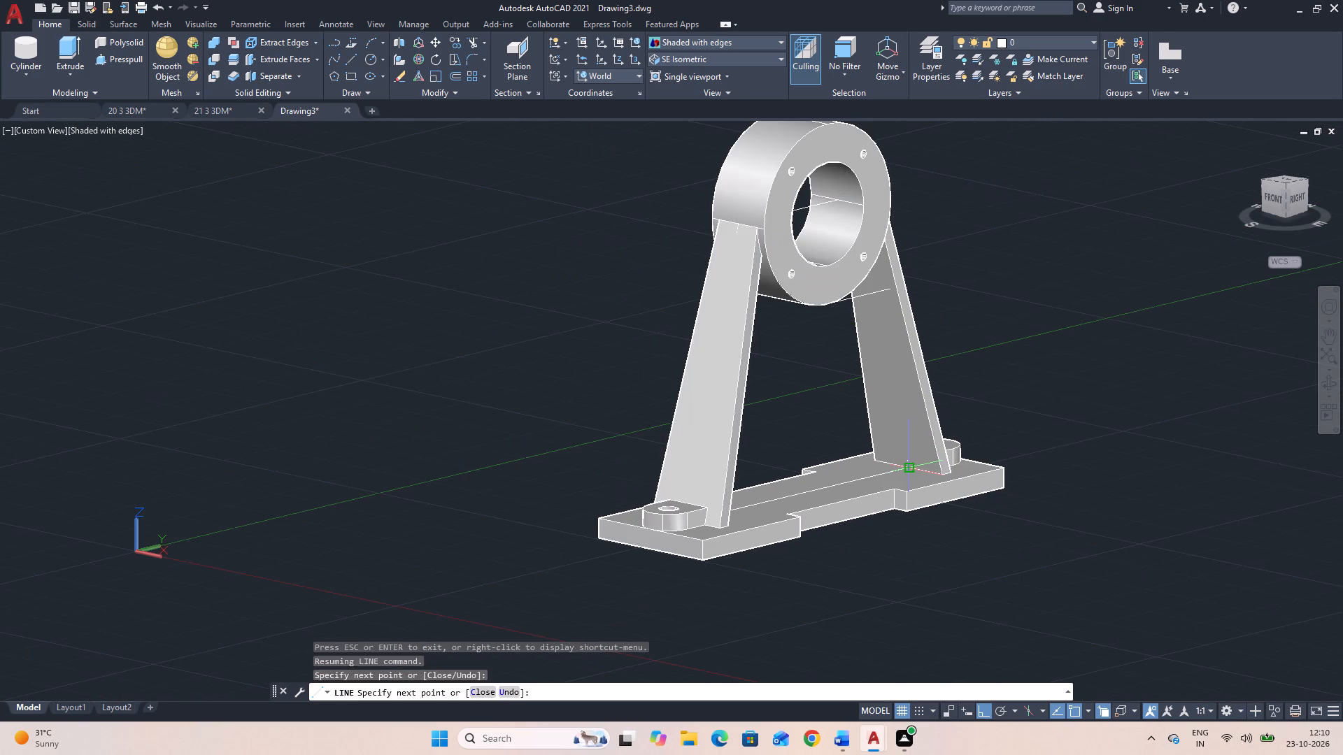
key("Escape")
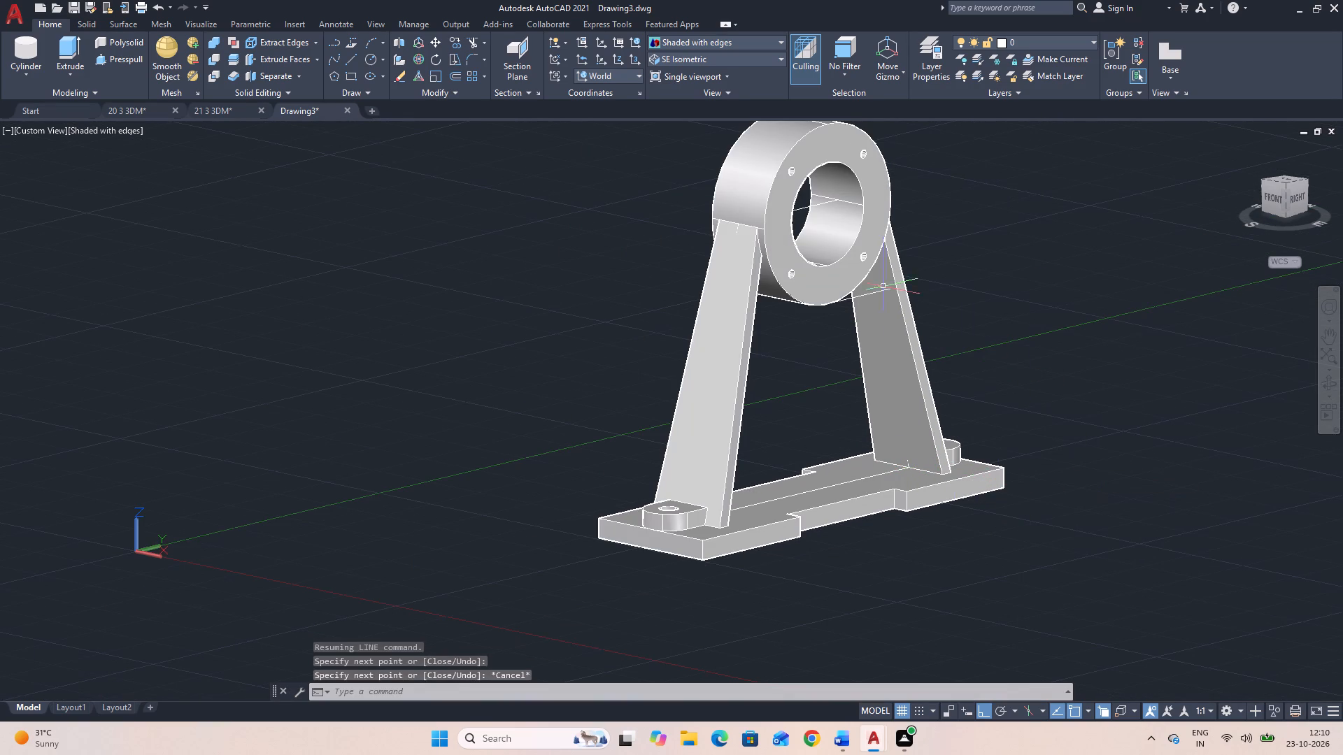
Move the four trapezoid lines, without the solid, from their lower -Y corner along +X clear of the part.
left_click(804, 209)
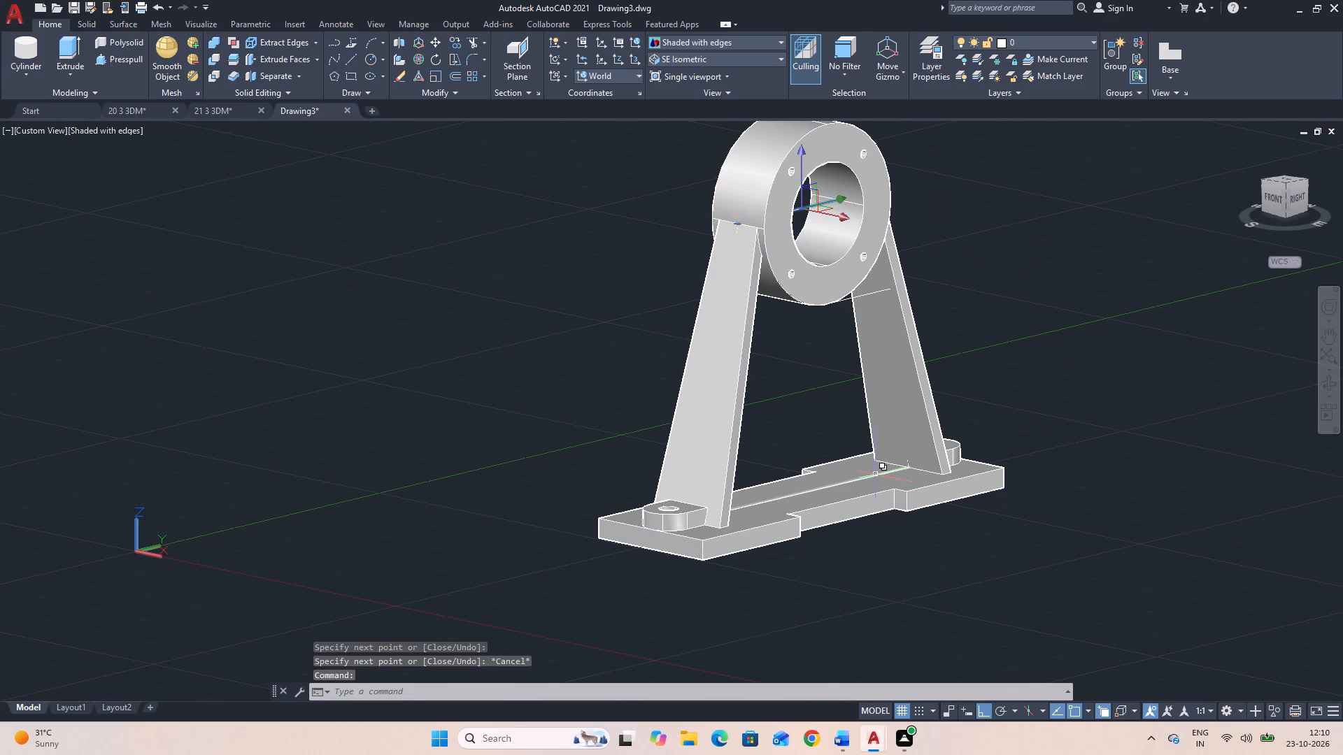
left_click(876, 475)
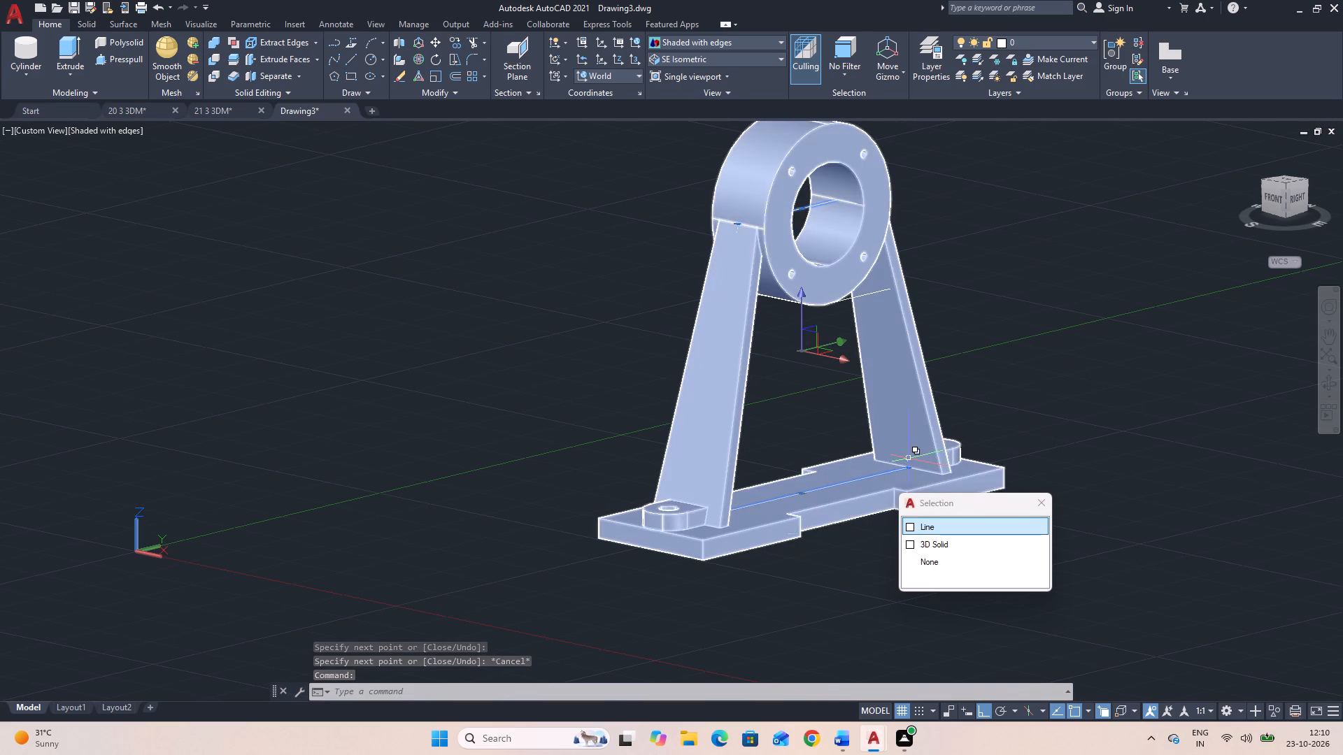
left_click(909, 459)
left_click(958, 521)
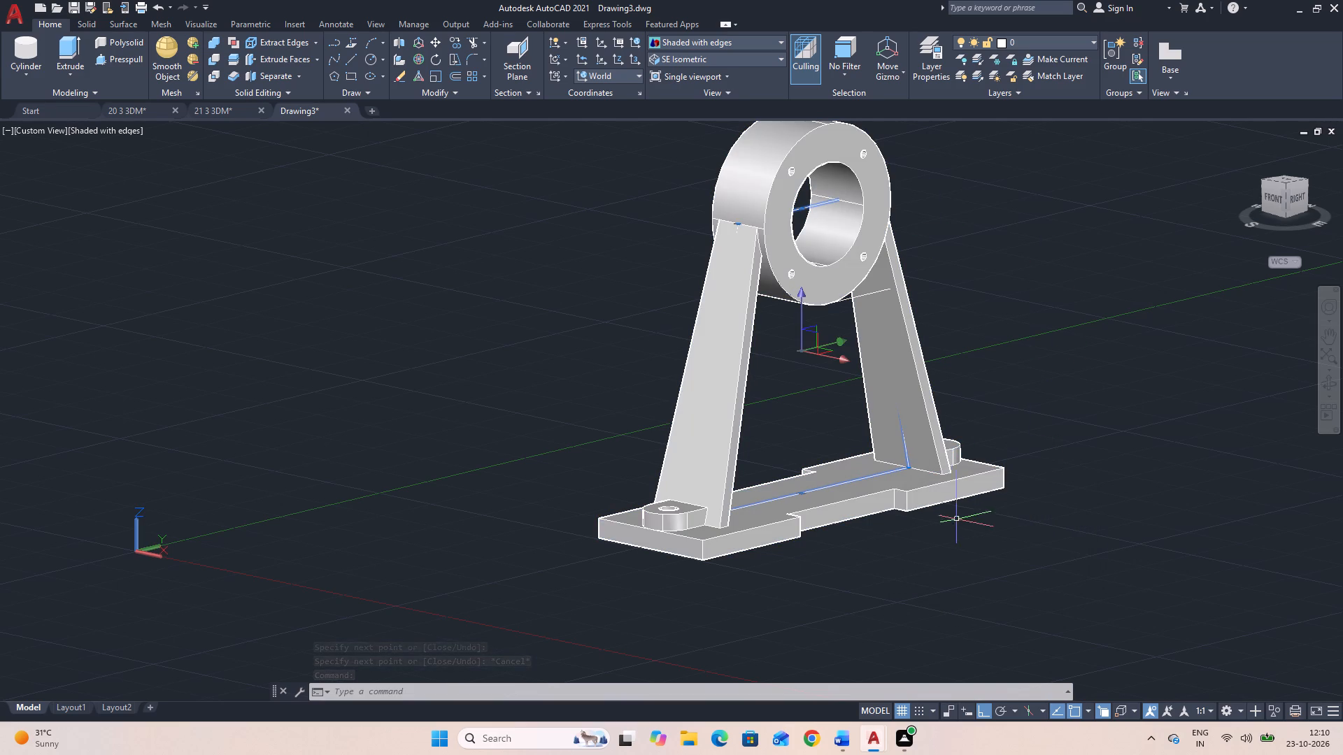
left_click(1330, 379)
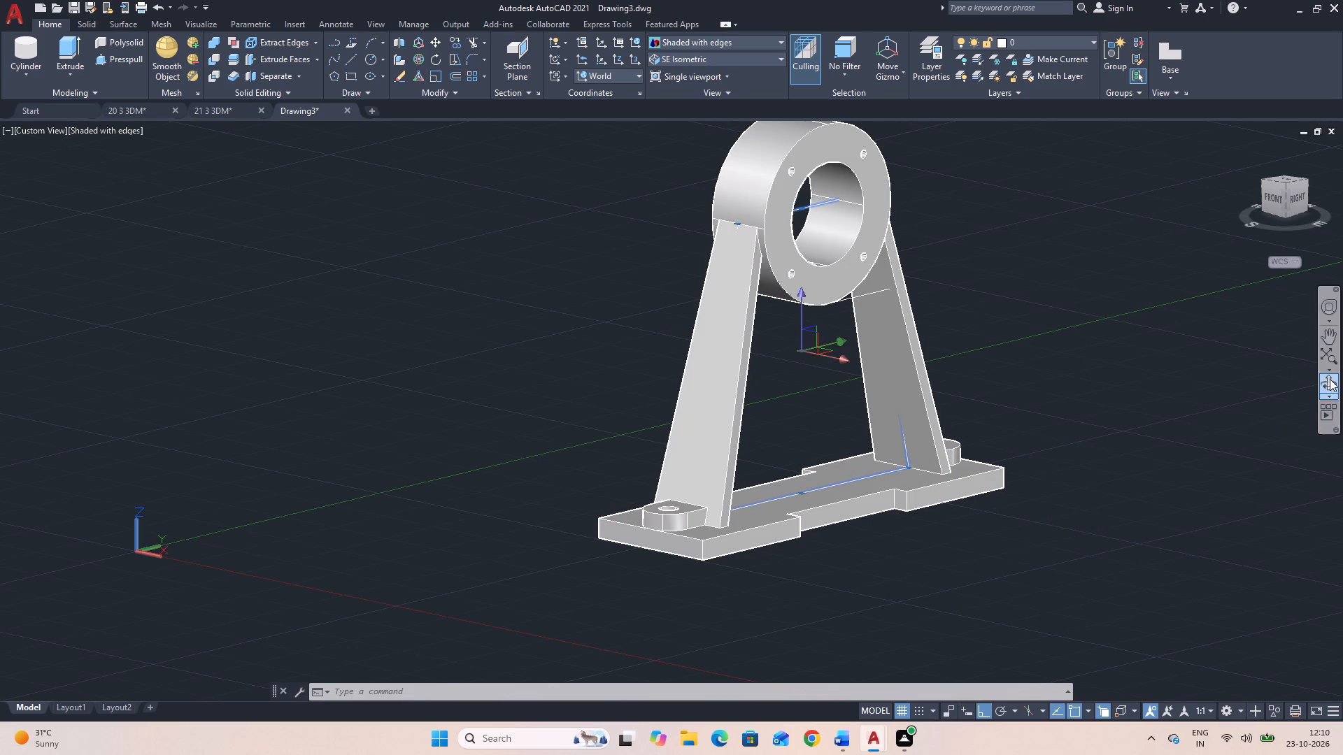
left_click_drag(1267, 419, 1112, 429)
left_click_drag(1147, 468, 1114, 480)
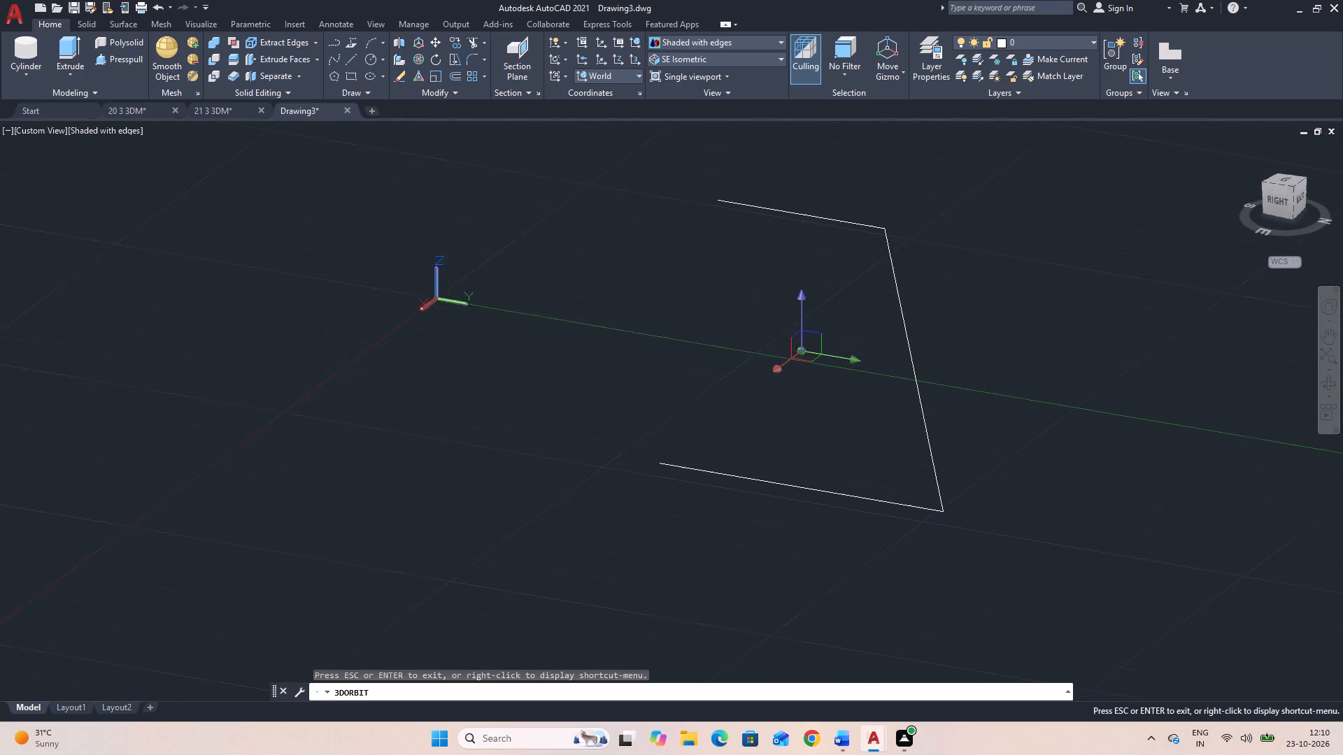
left_click_drag(1114, 480, 1109, 482)
key("Escape")
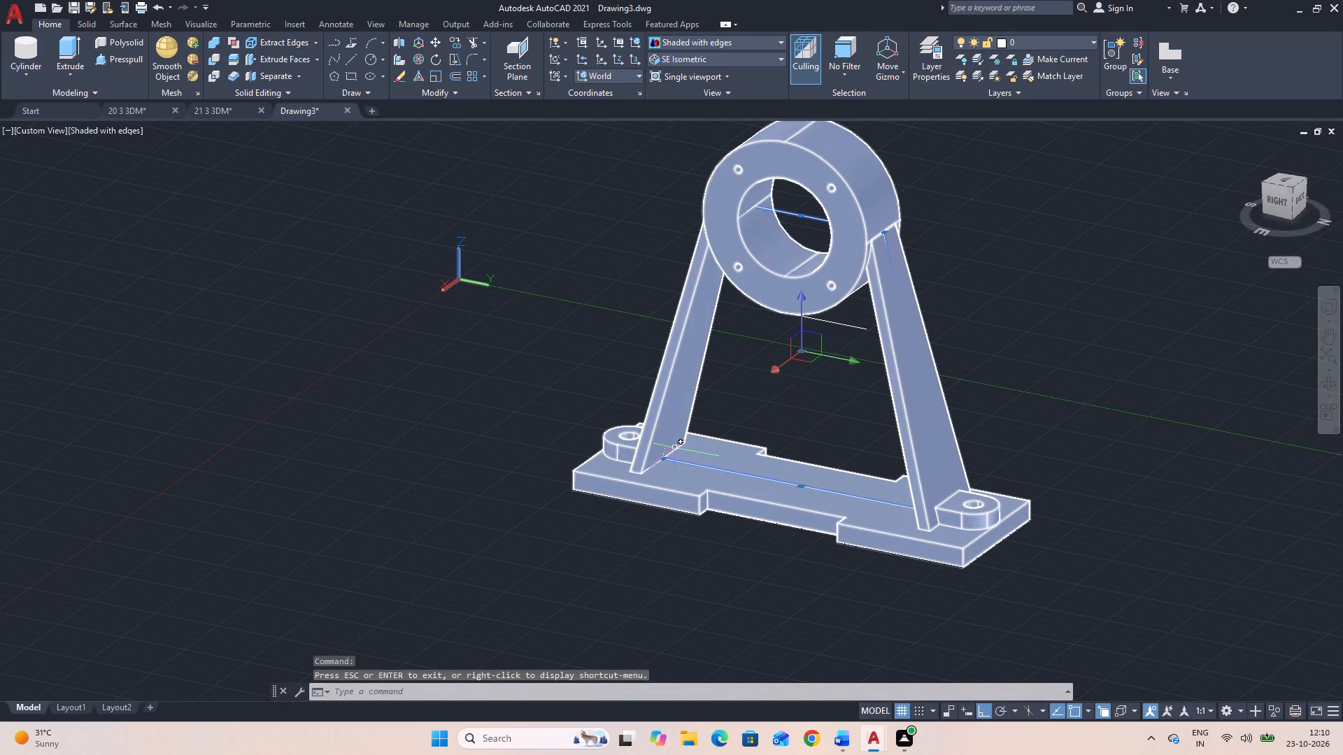
left_click(665, 453)
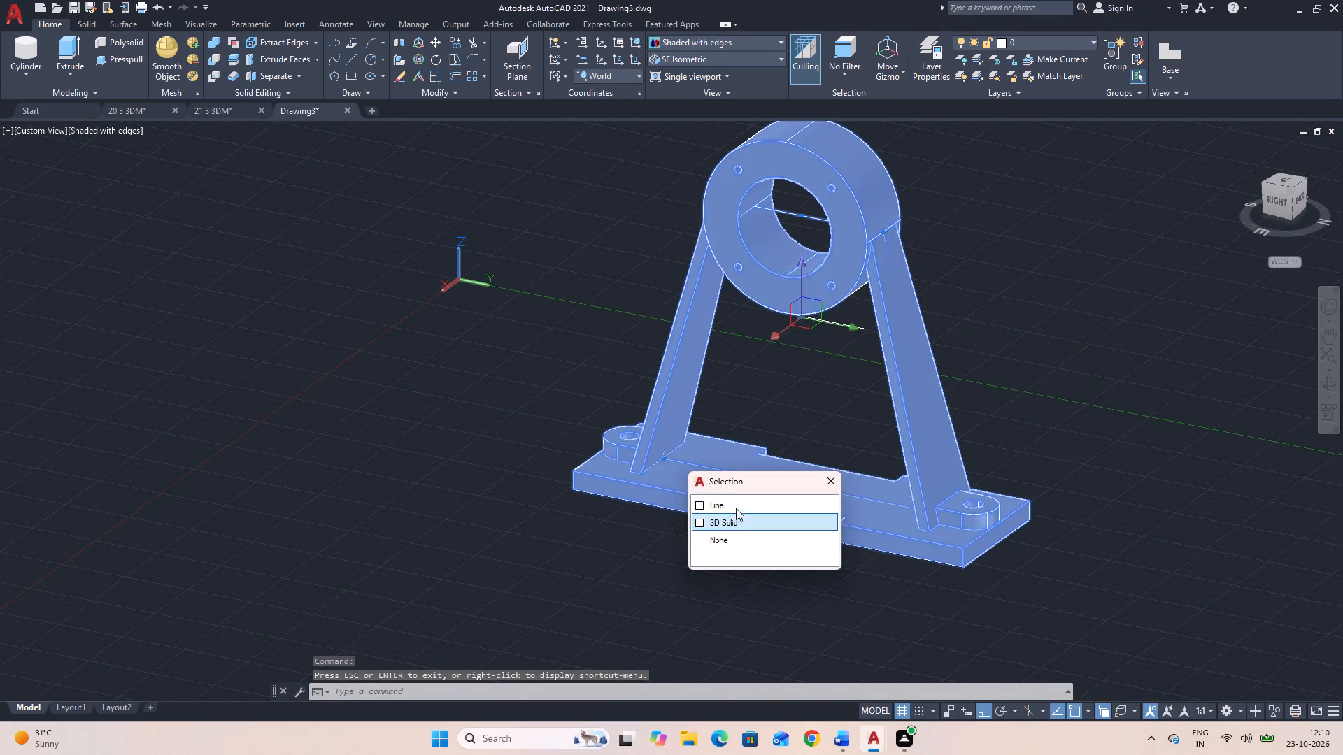
left_click(740, 504)
scroll(986, 403, "down", 1)
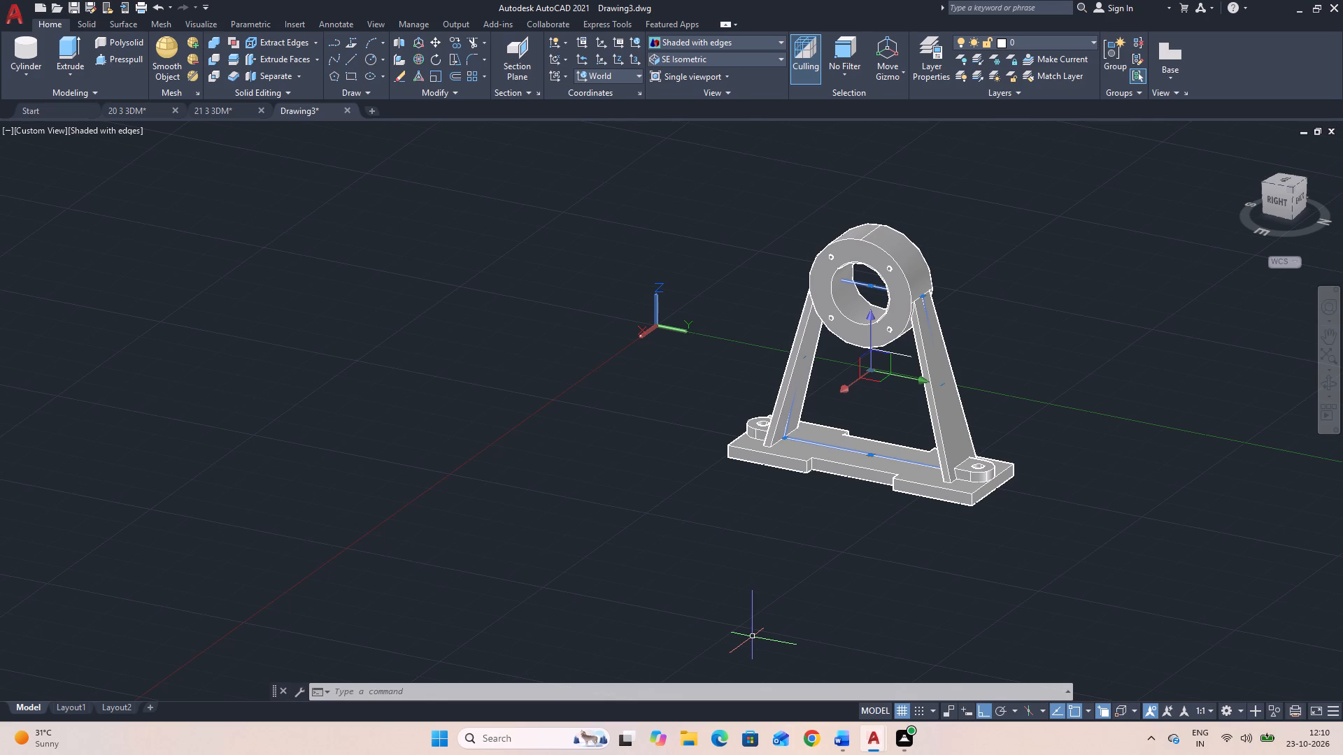
type("M")
key("space")
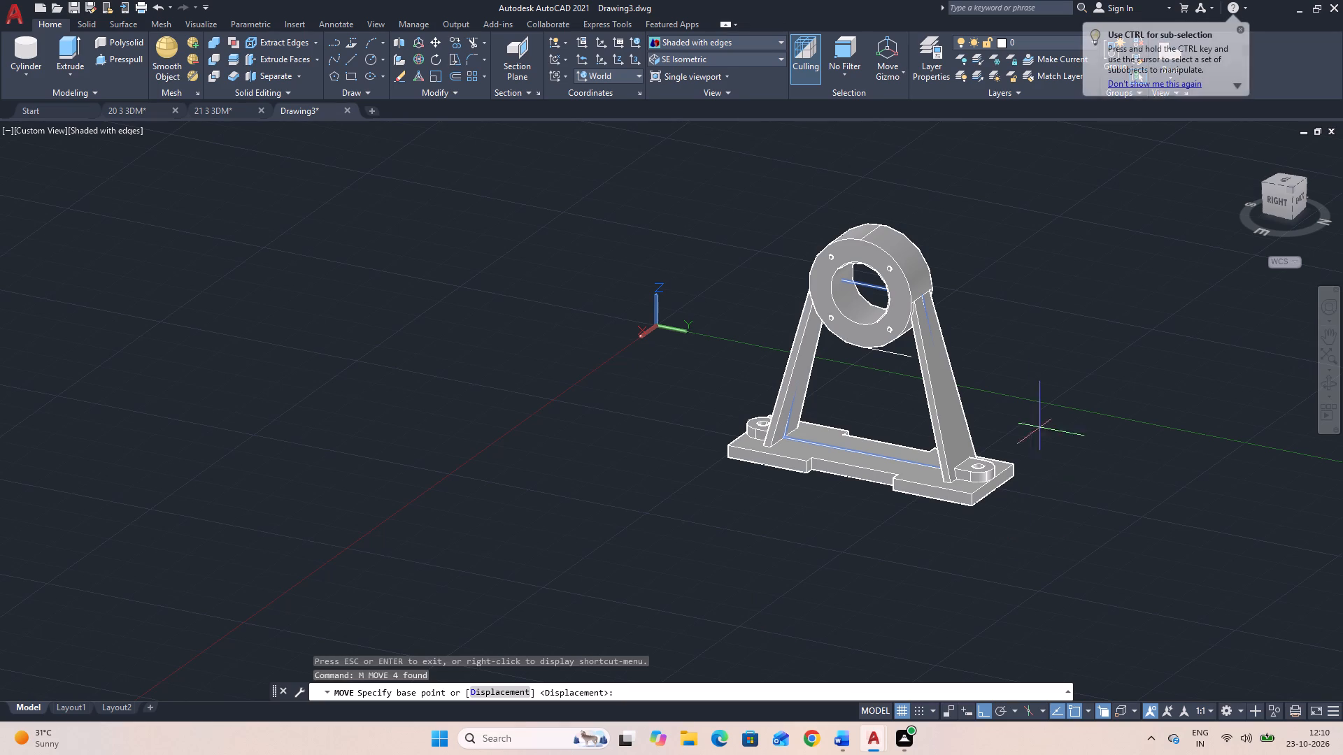
left_click(788, 438)
left_click(502, 575)
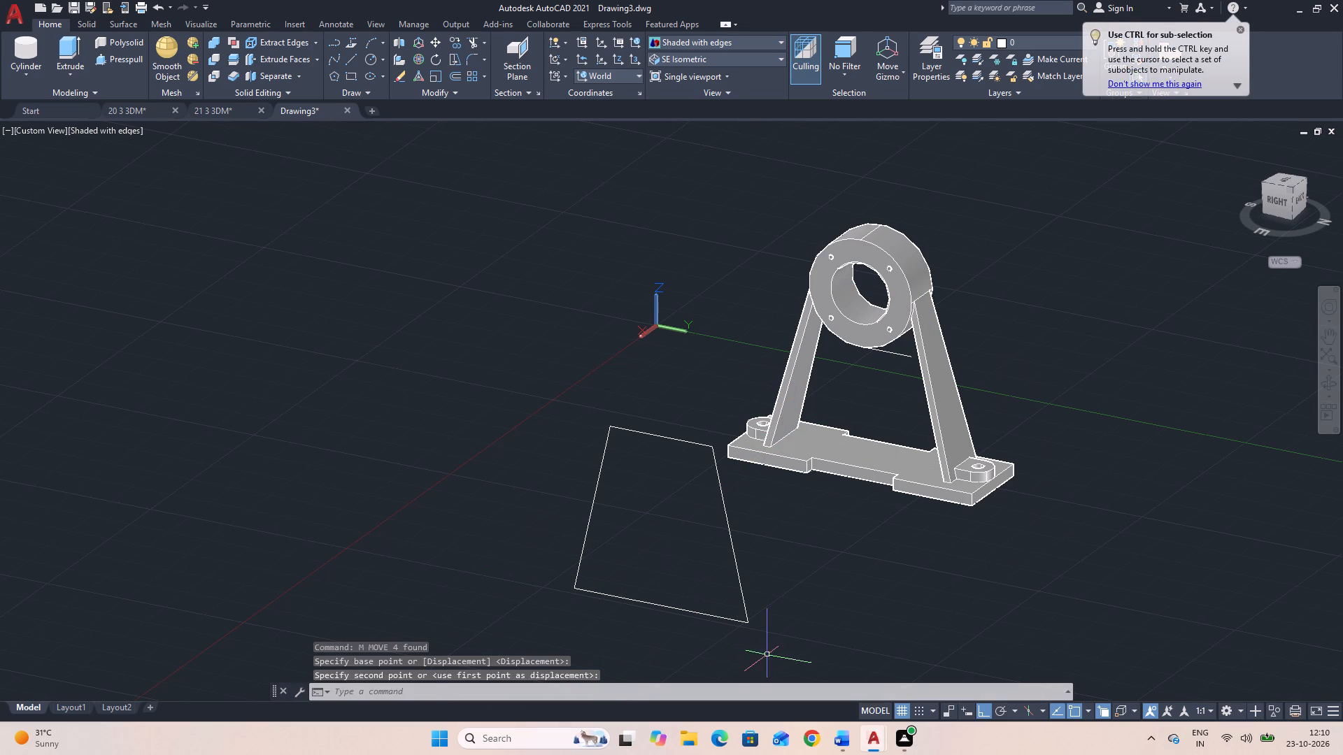
Join the four moved trapezoid lines into one polyline, excluding the solid and the stray line on the base.
left_click(768, 655)
left_click(492, 408)
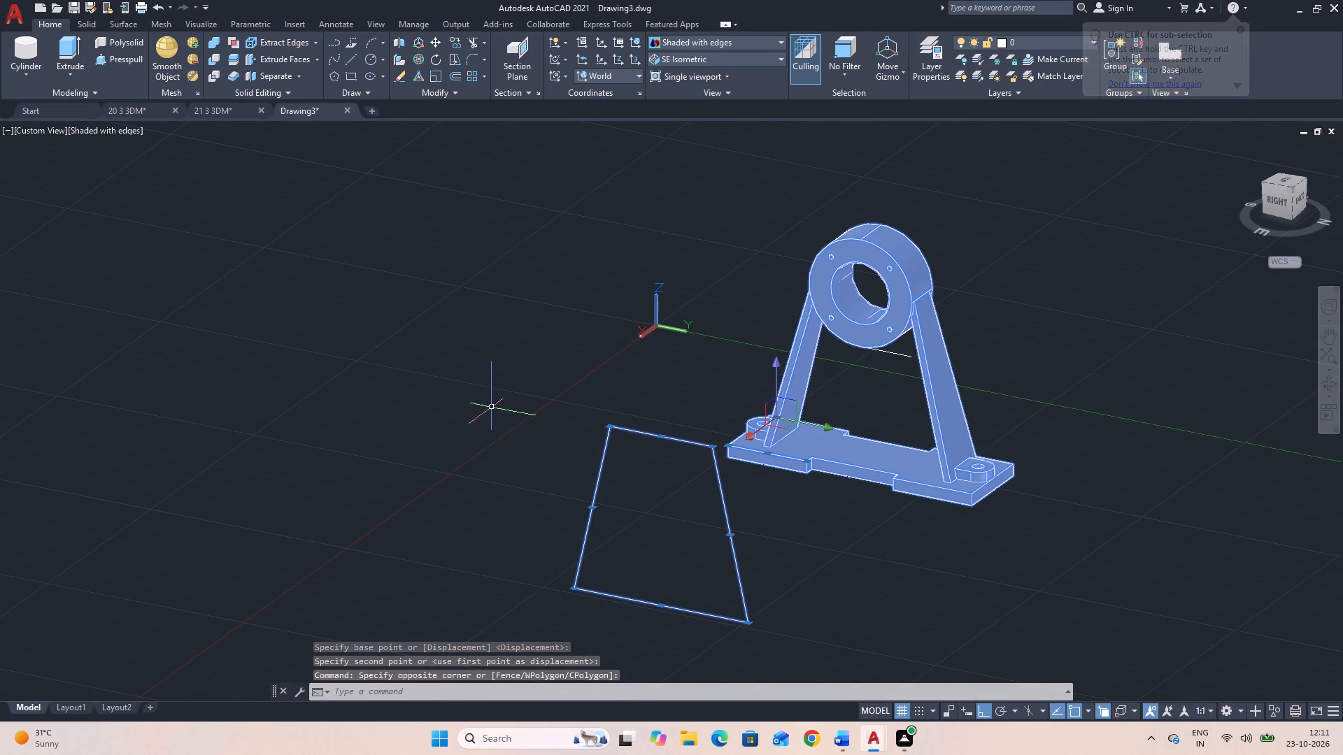
left_click(851, 463, "shift")
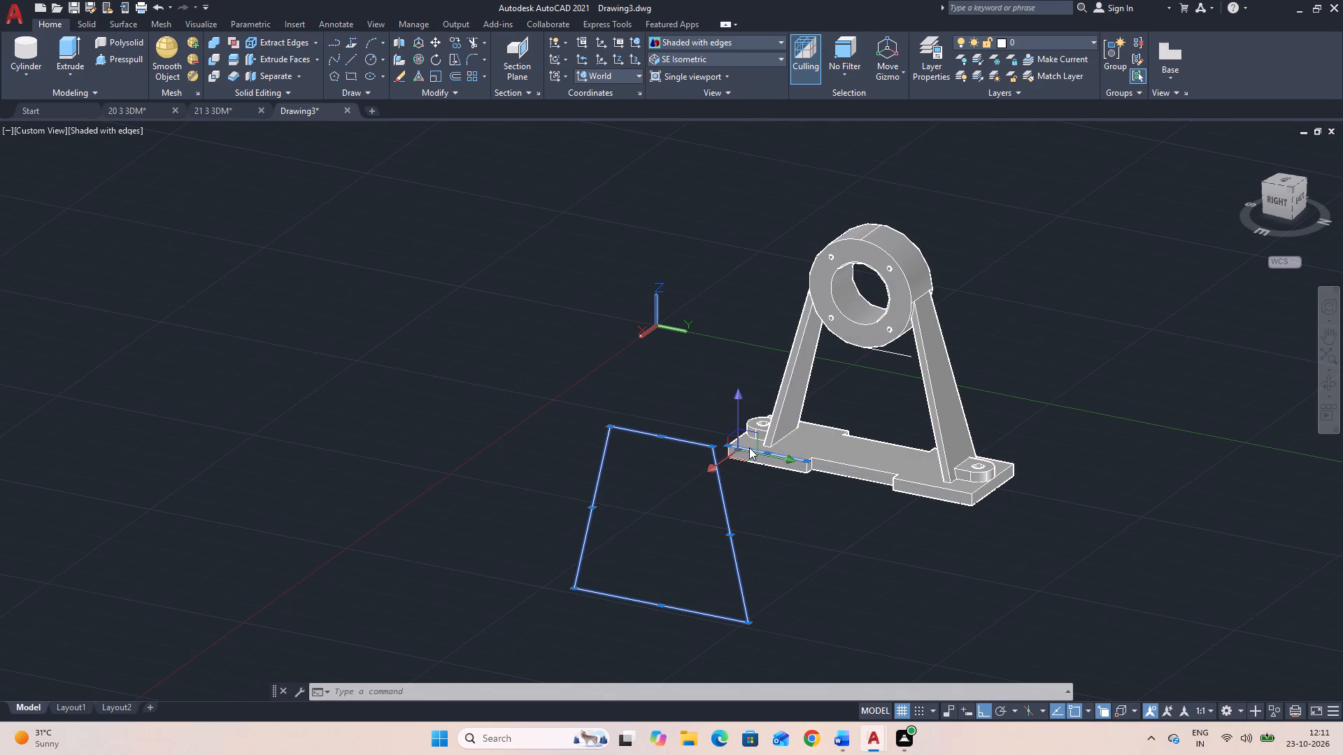
left_click(801, 459, "shift")
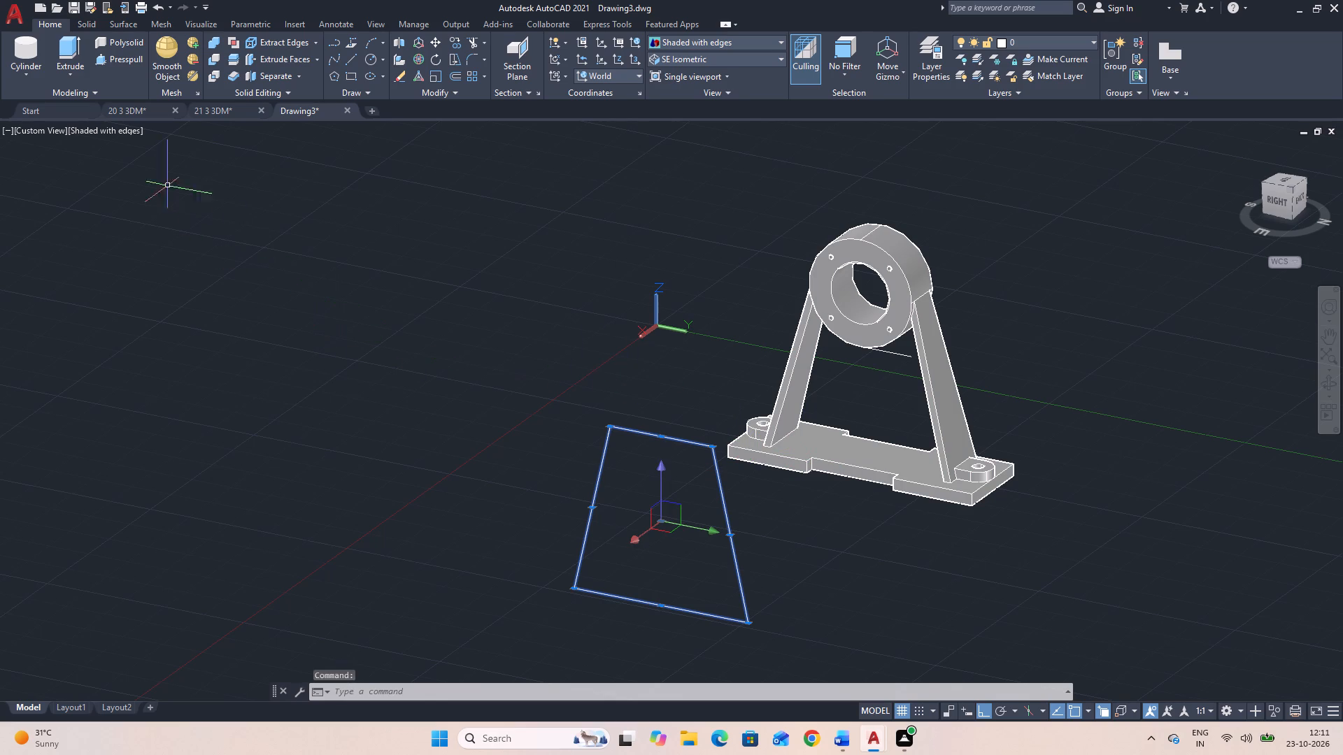
type("J")
key("space")
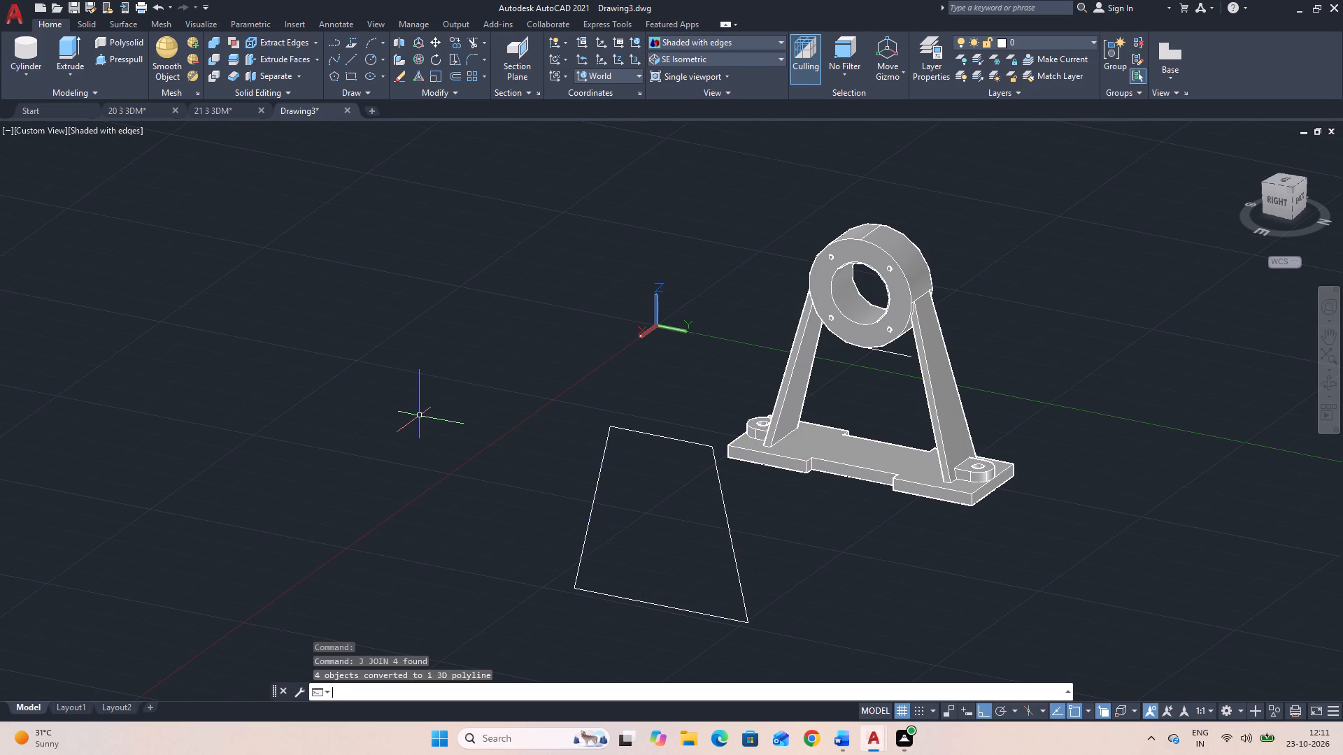
Press-pull the trapezoidal polyline by 6 along +X into a thin plate.
left_click(111, 56)
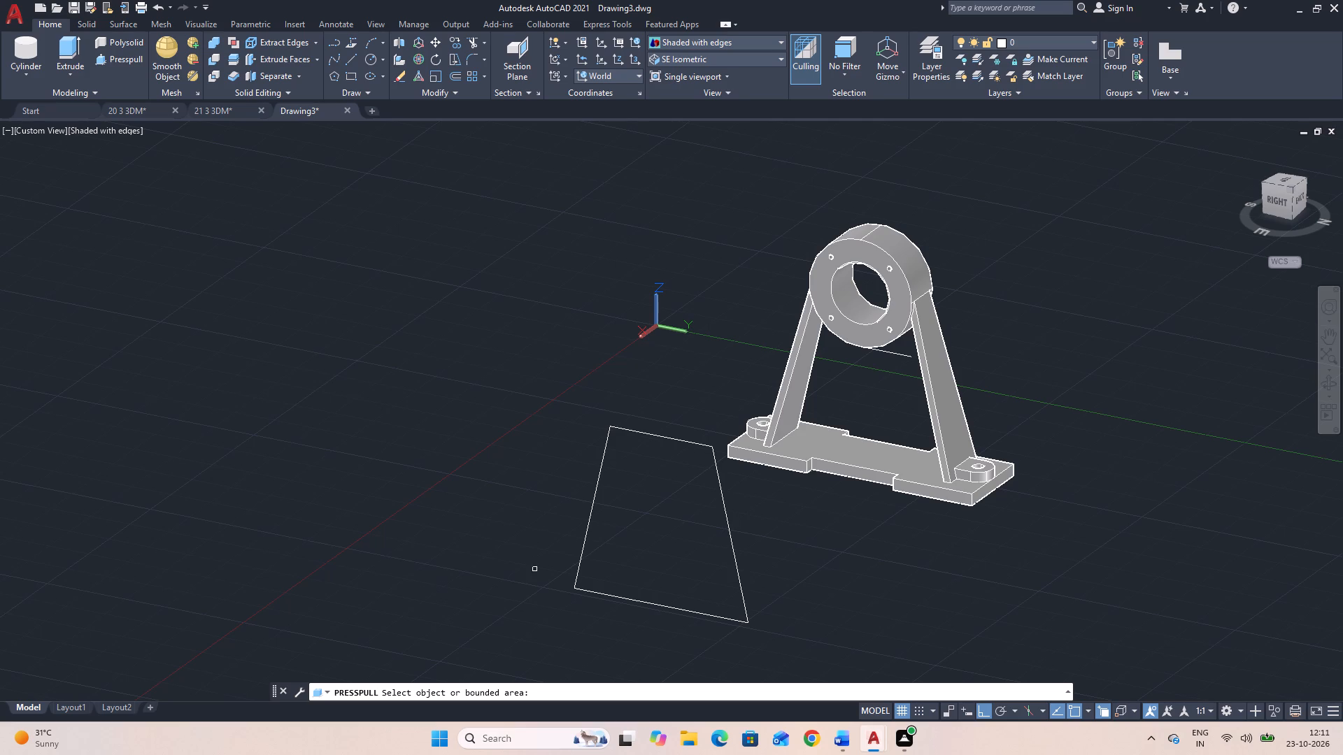
left_click(581, 565)
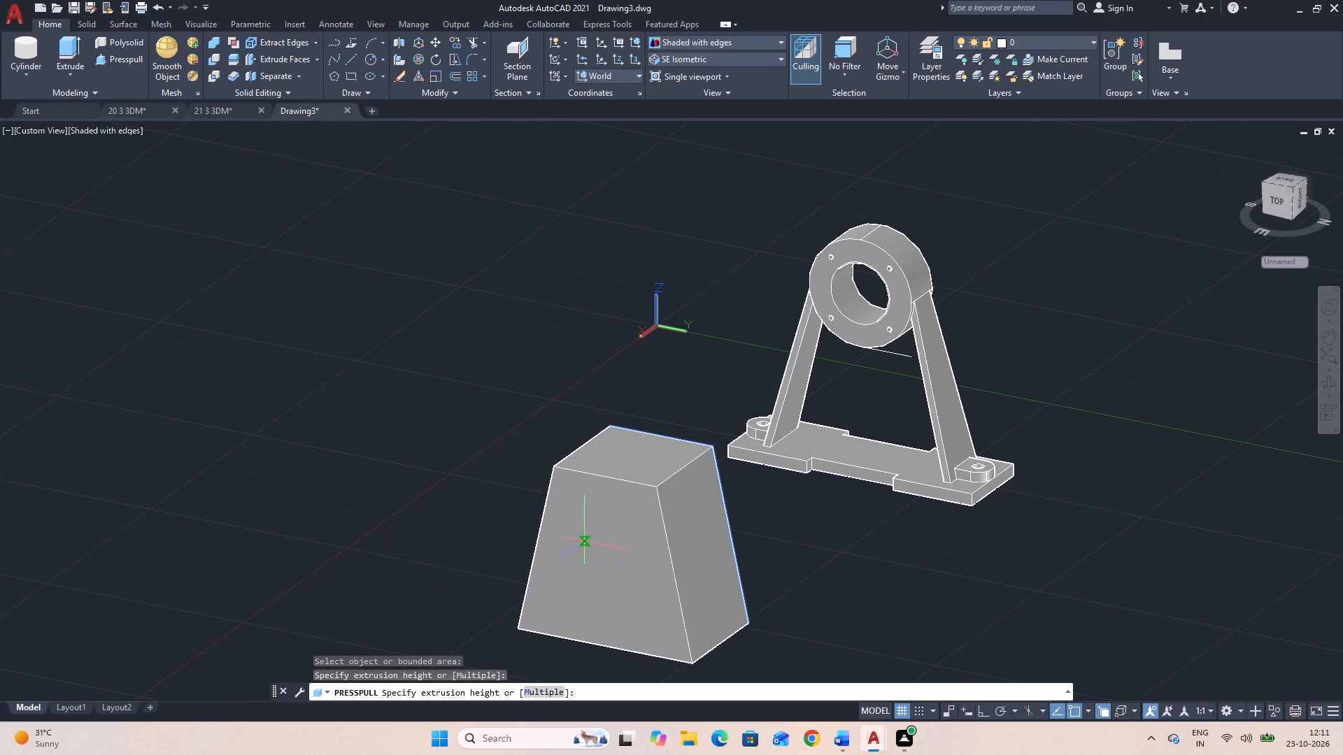
key("6")
key("Return")
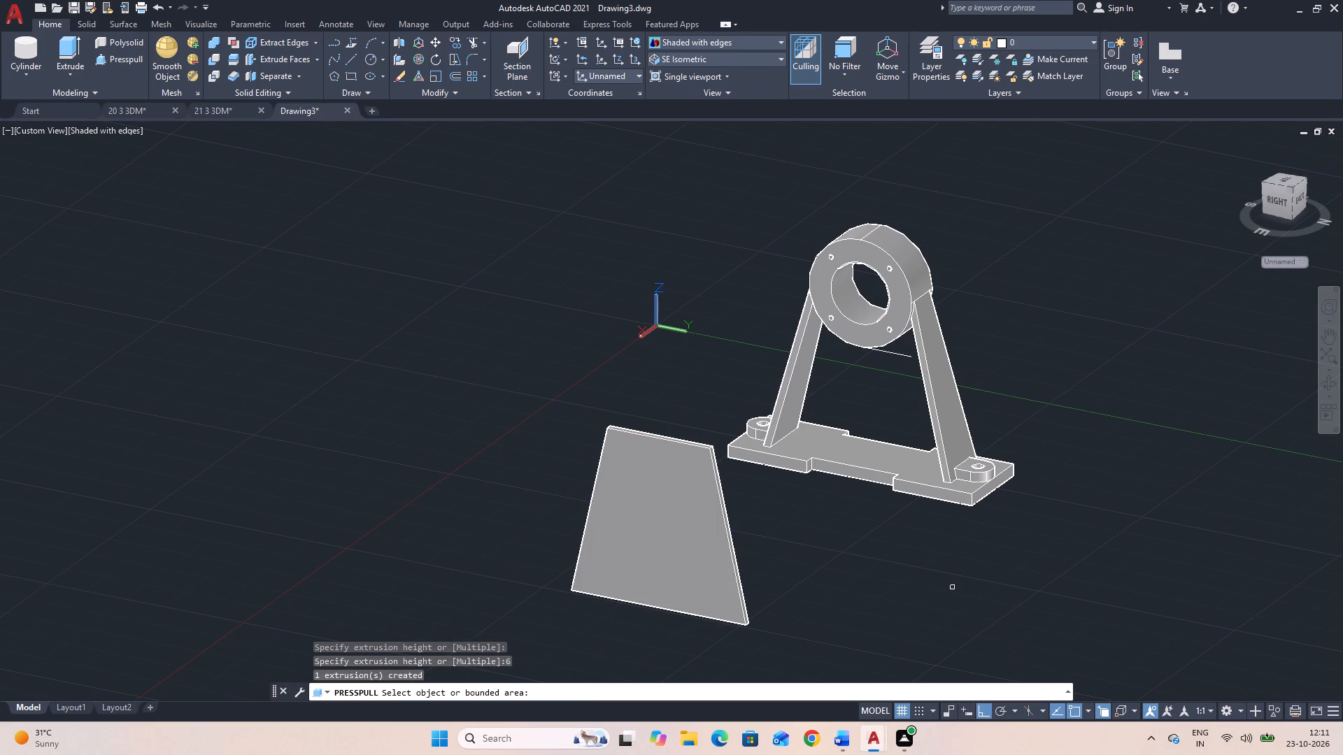
Draw a line across the base's top face joining the midpoints of the two opposite notch edges.
key("Escape")
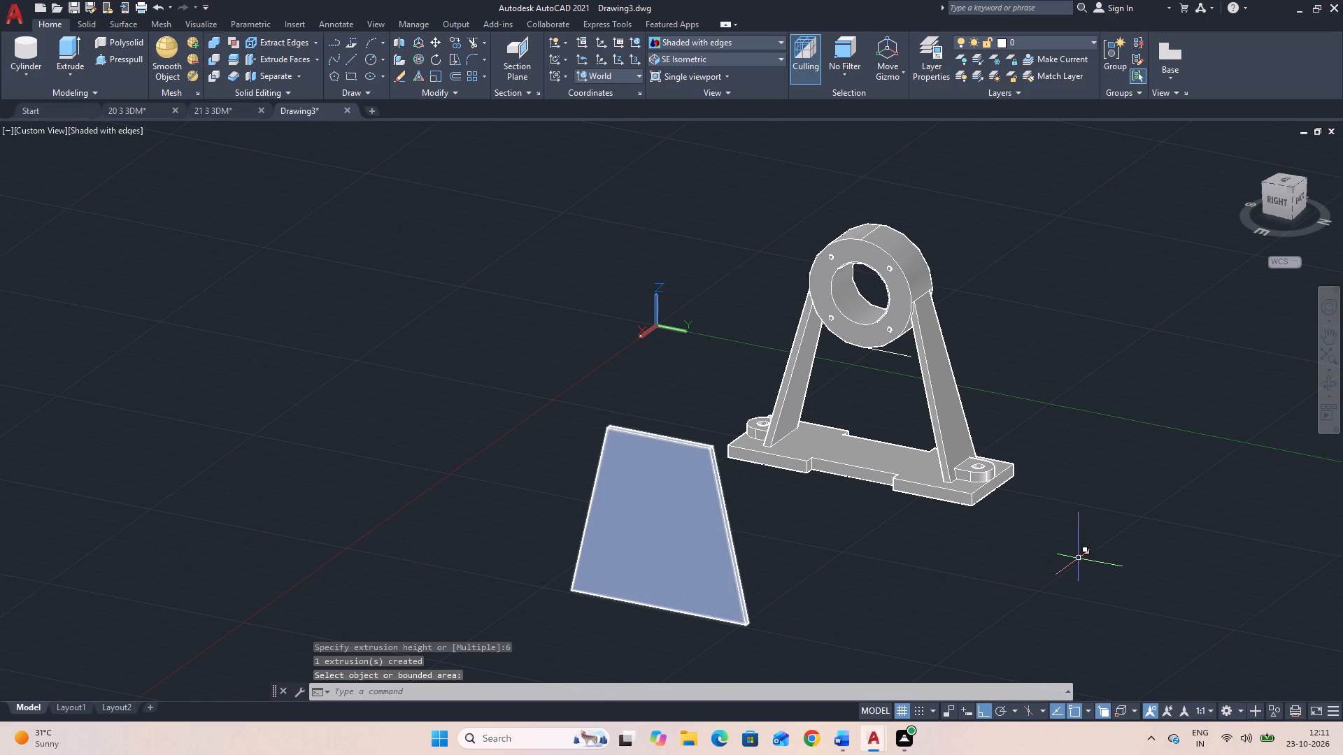
type("L")
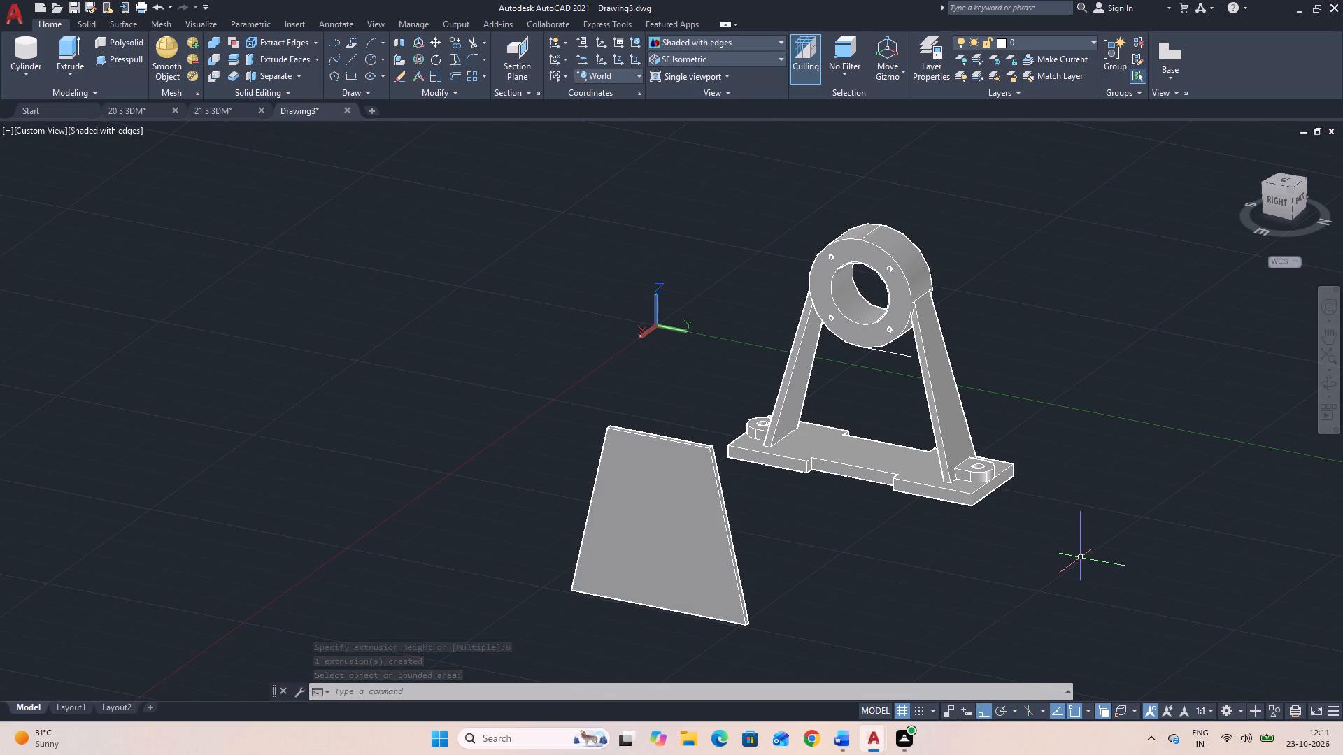
key("space")
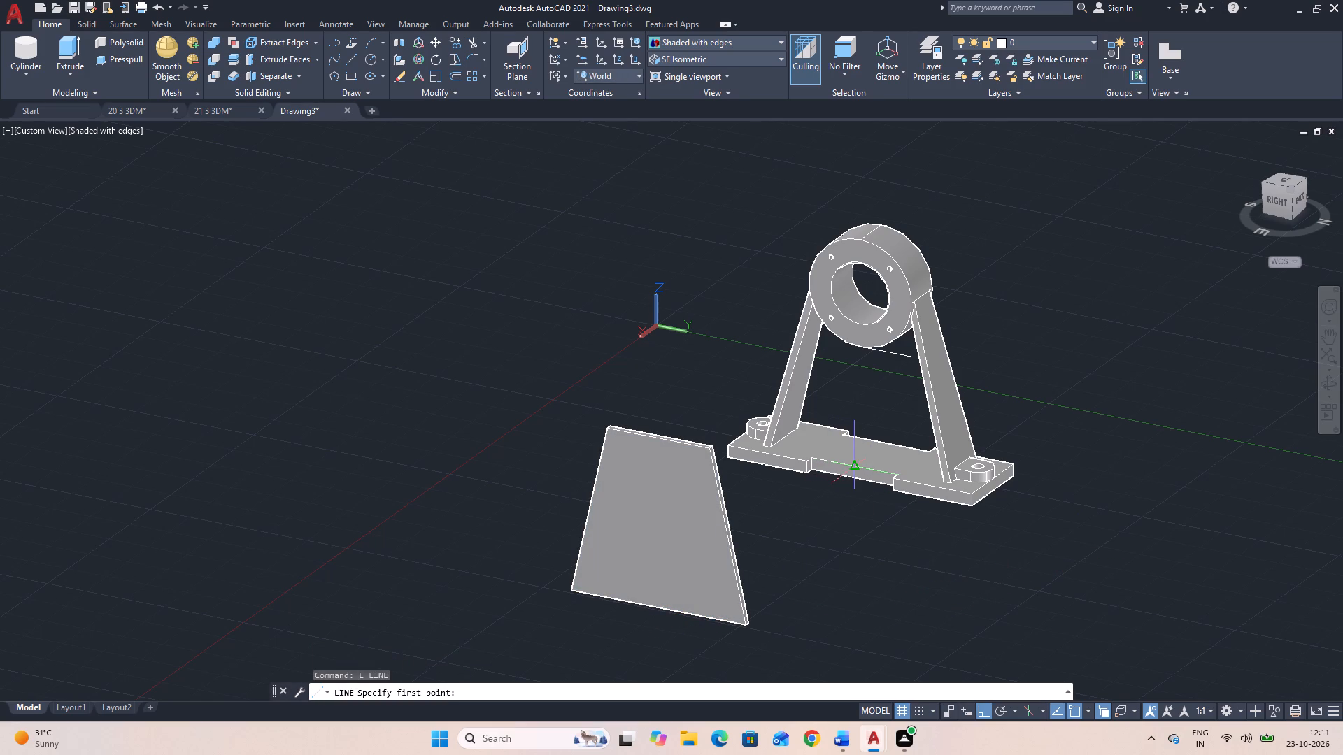
left_click(855, 468)
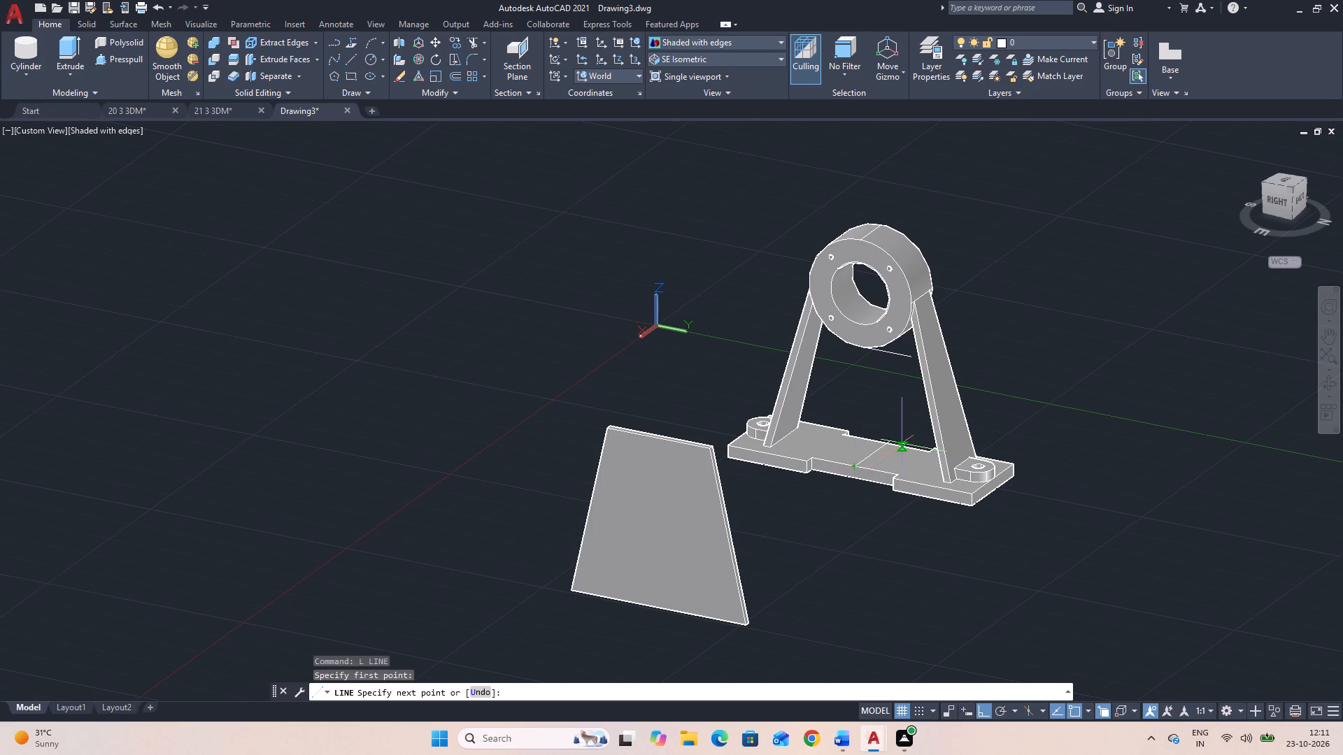
left_click(890, 443)
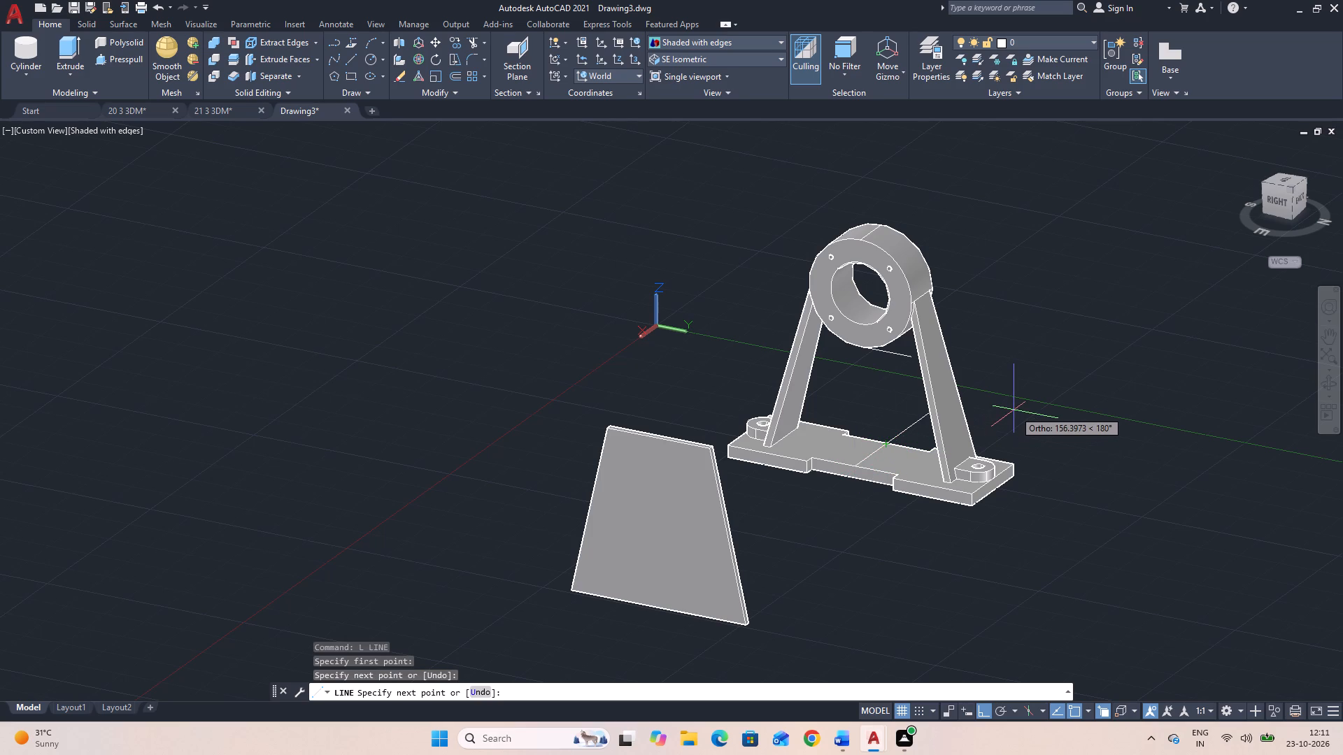
key("Escape")
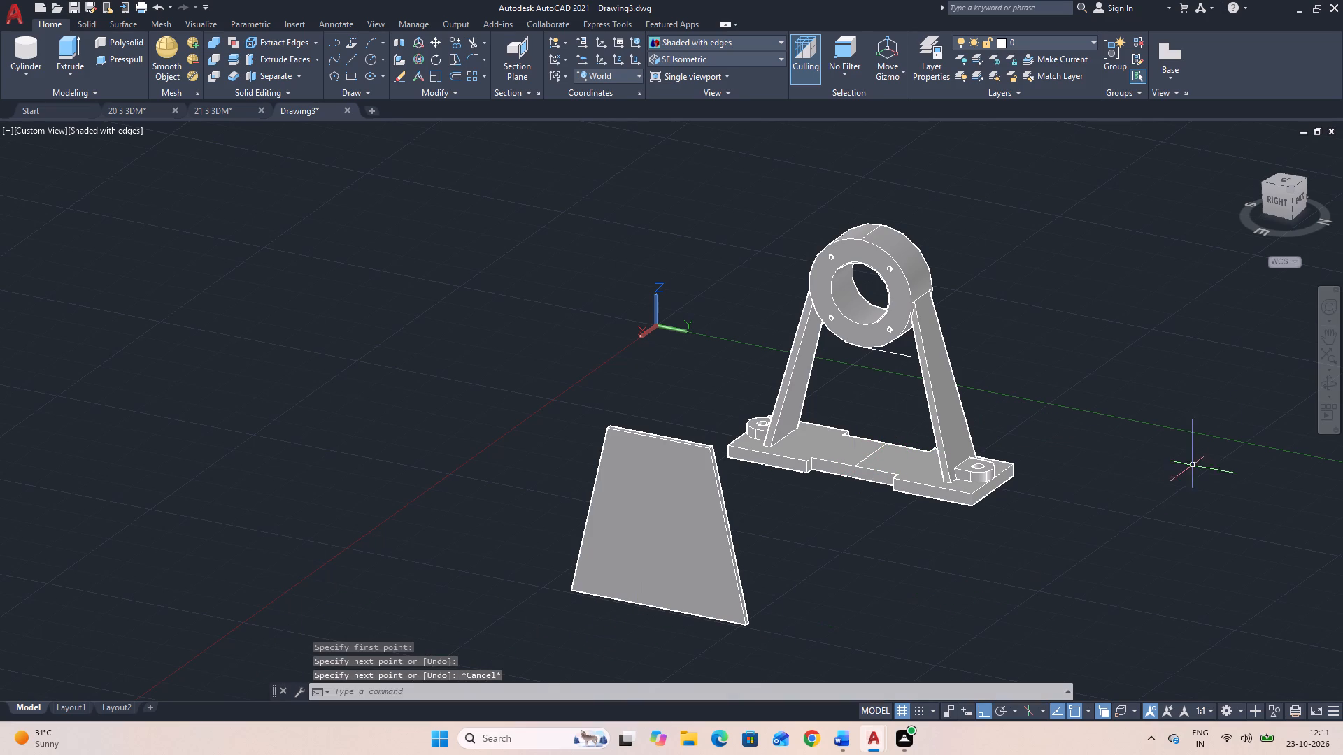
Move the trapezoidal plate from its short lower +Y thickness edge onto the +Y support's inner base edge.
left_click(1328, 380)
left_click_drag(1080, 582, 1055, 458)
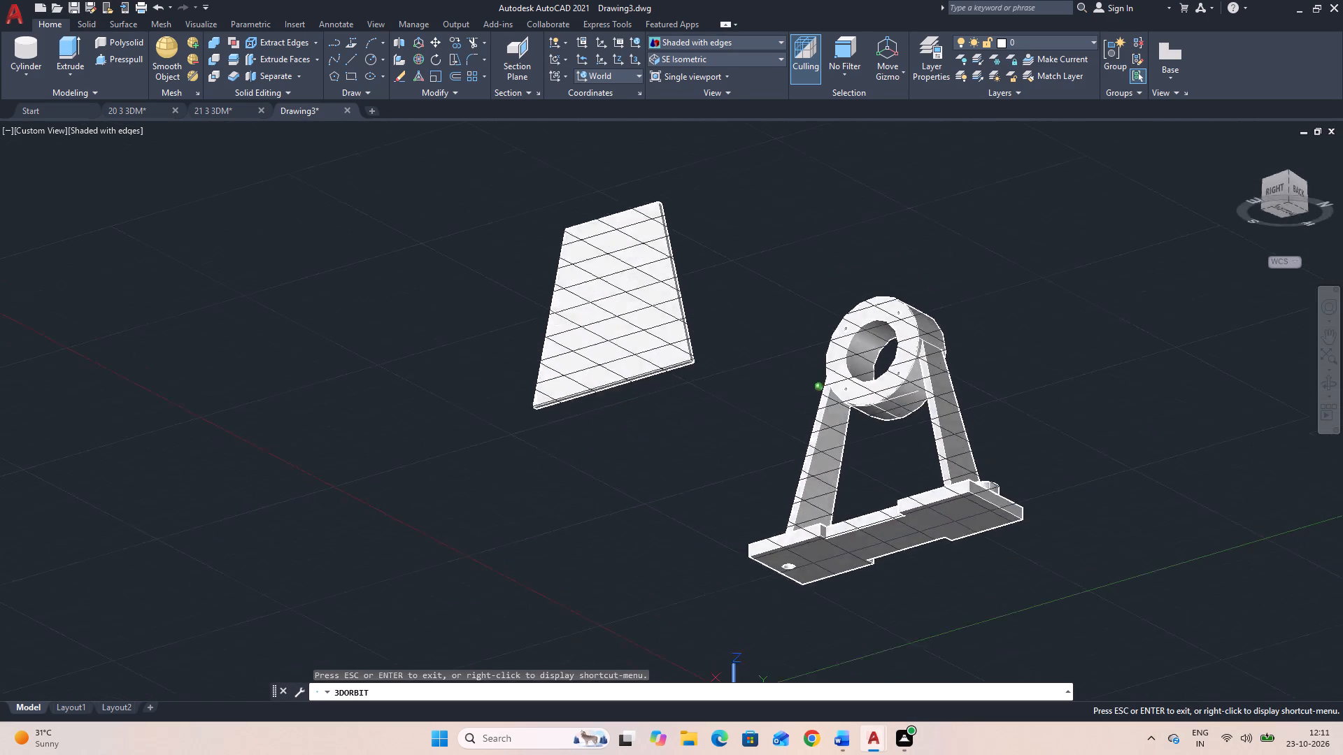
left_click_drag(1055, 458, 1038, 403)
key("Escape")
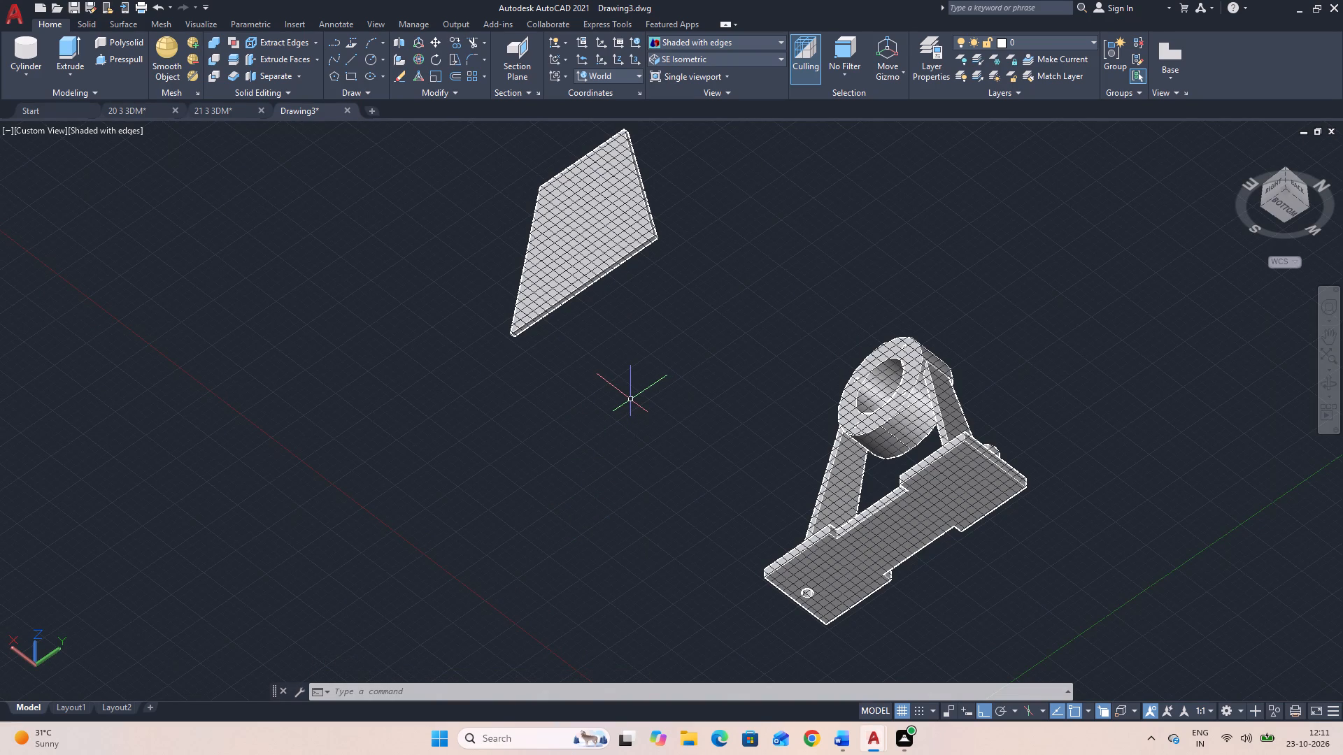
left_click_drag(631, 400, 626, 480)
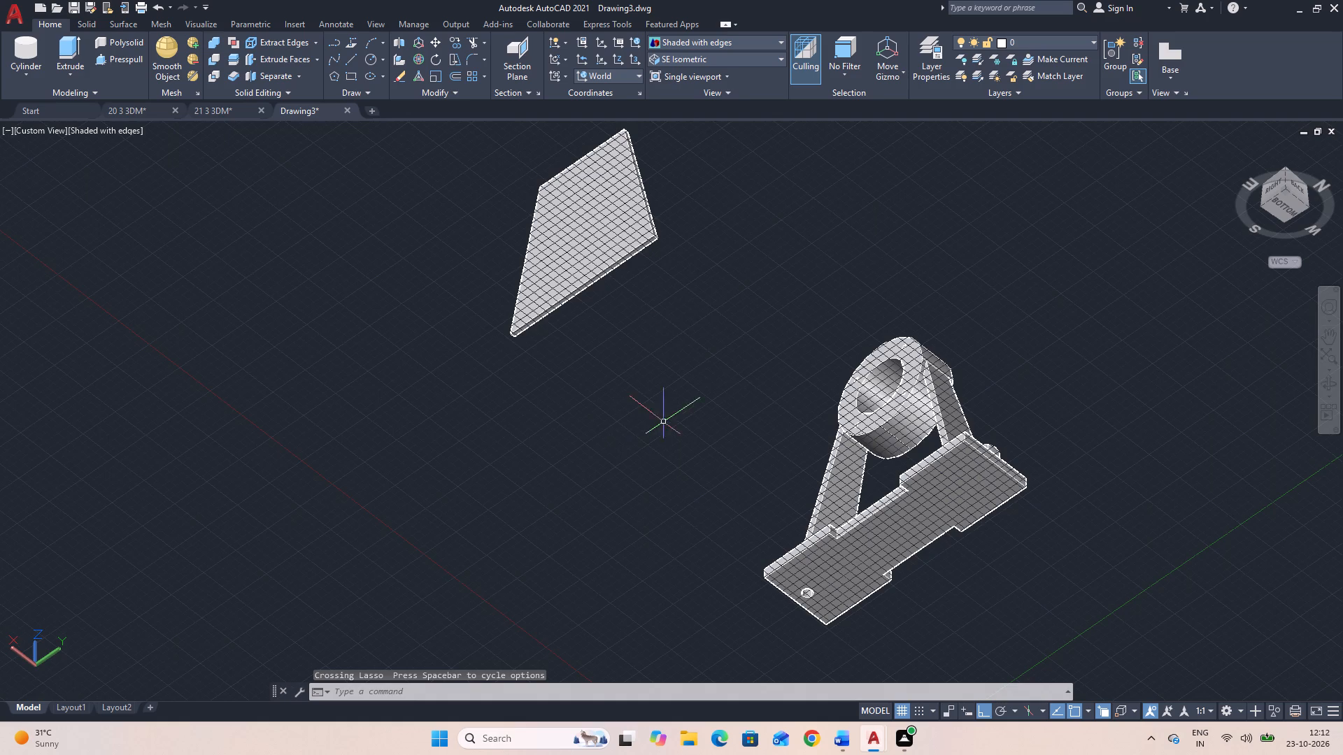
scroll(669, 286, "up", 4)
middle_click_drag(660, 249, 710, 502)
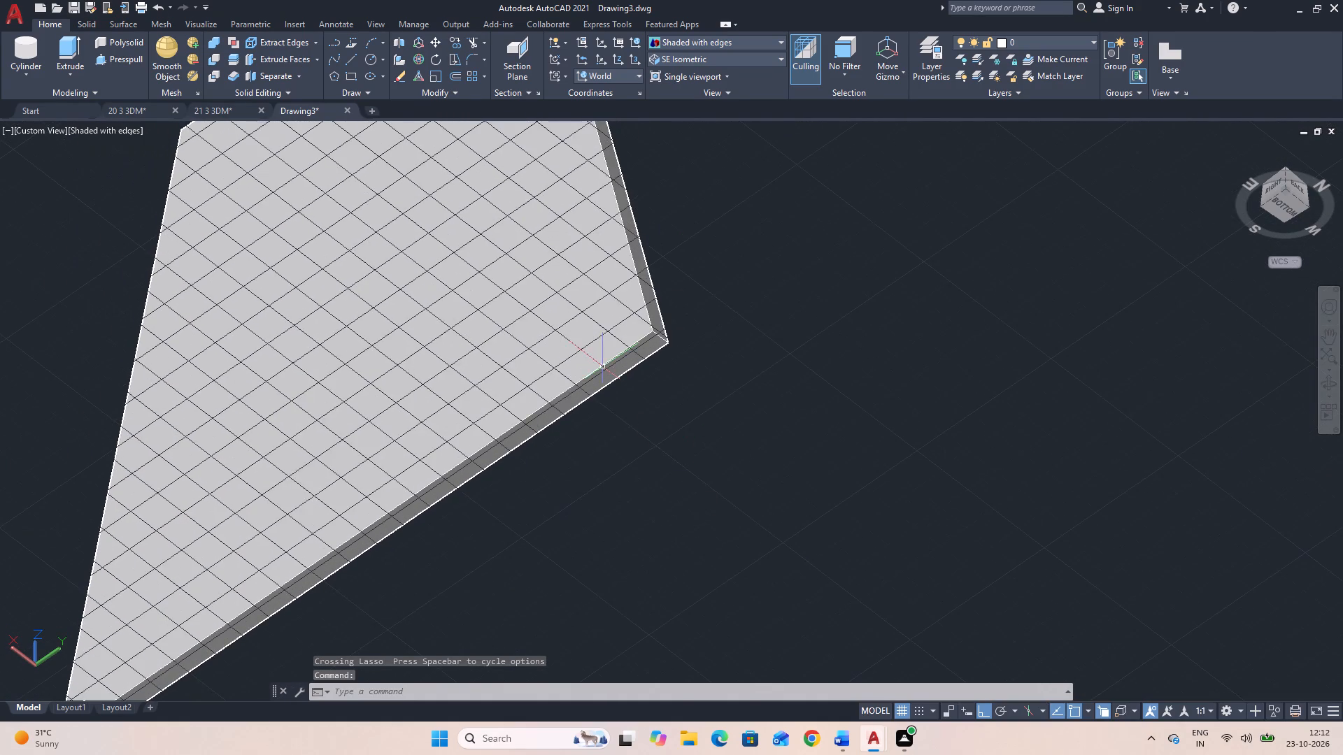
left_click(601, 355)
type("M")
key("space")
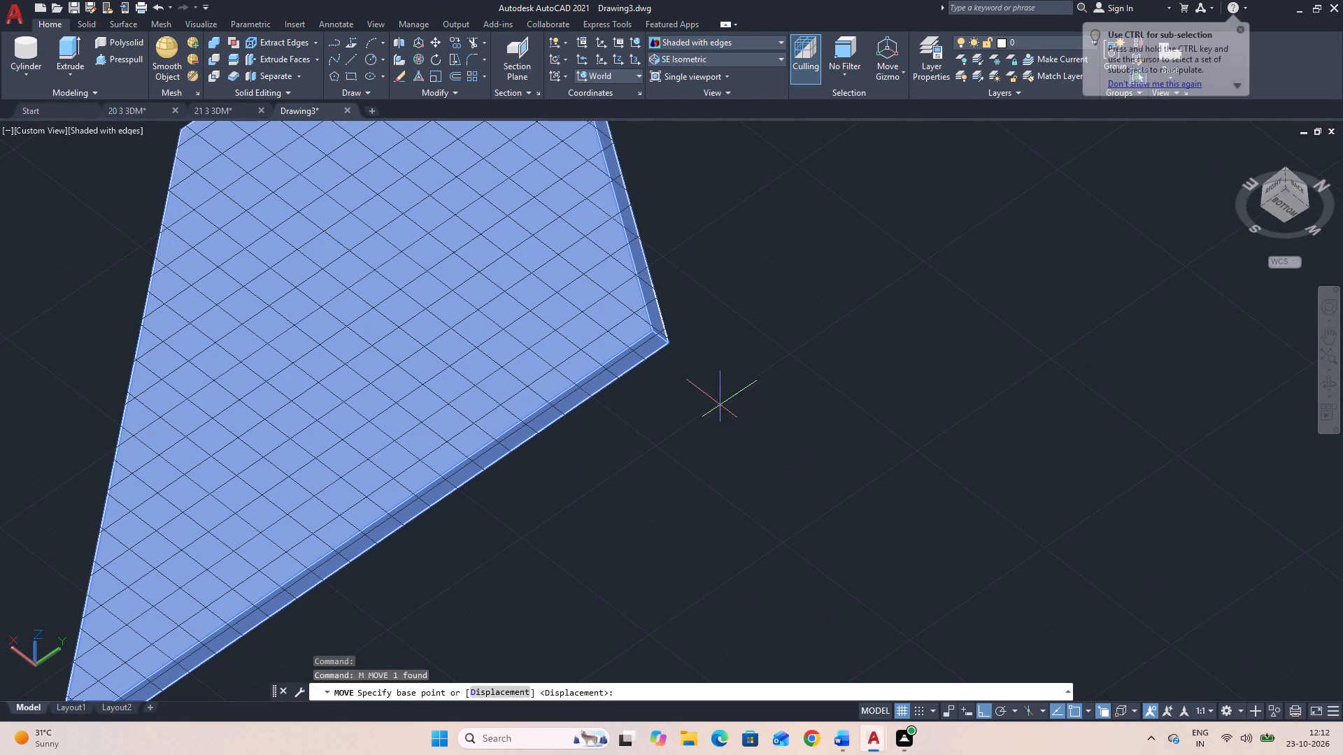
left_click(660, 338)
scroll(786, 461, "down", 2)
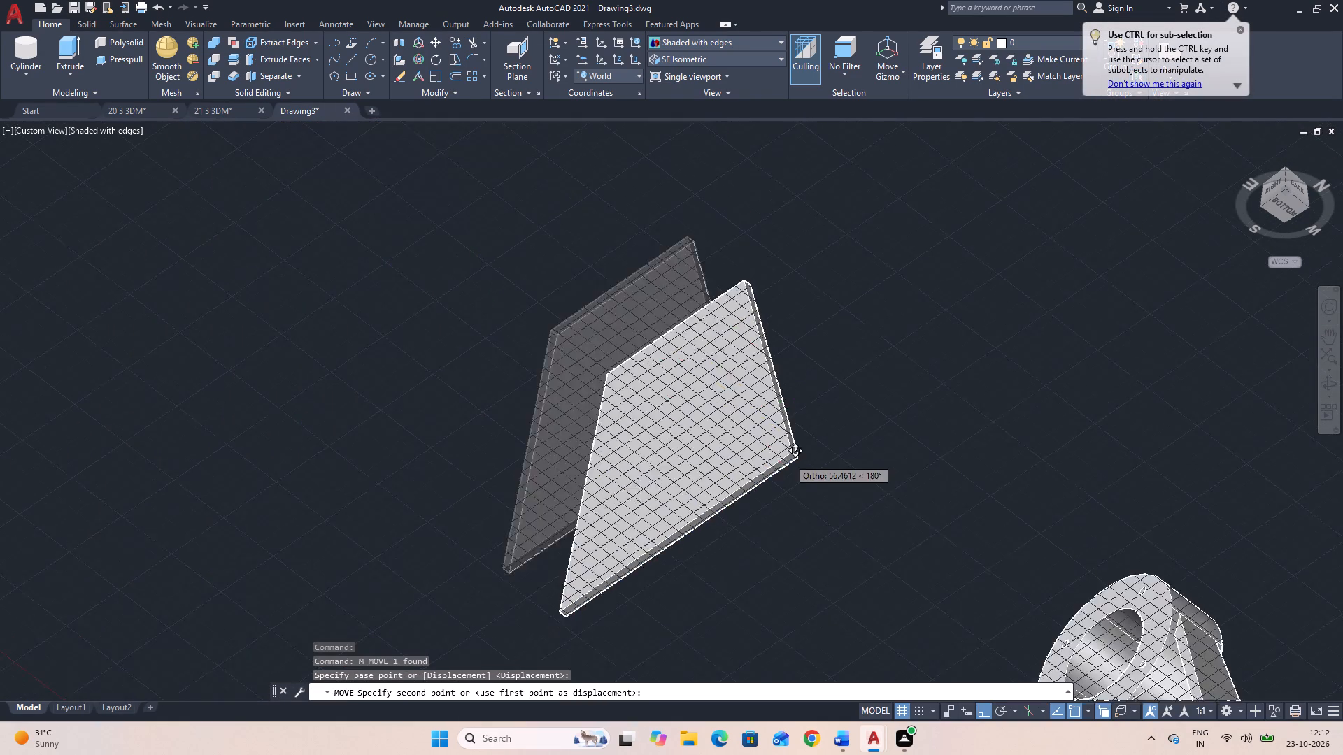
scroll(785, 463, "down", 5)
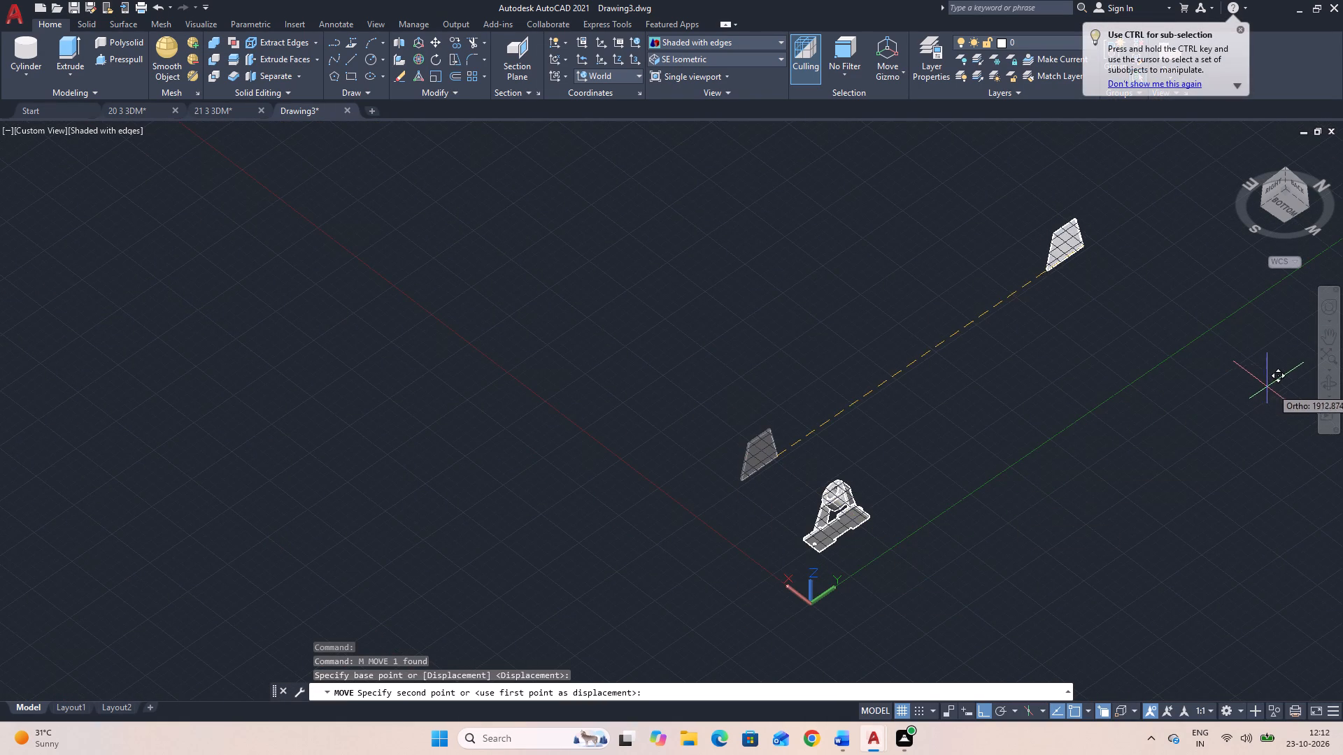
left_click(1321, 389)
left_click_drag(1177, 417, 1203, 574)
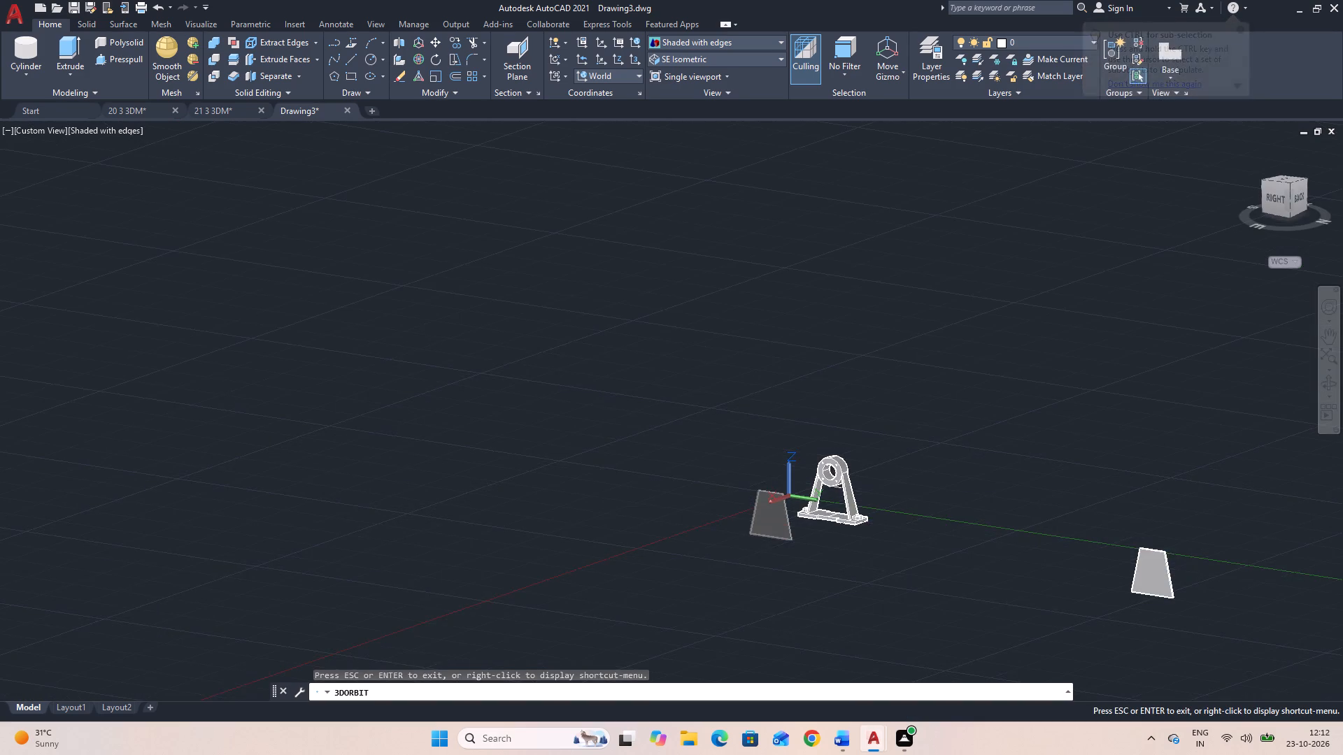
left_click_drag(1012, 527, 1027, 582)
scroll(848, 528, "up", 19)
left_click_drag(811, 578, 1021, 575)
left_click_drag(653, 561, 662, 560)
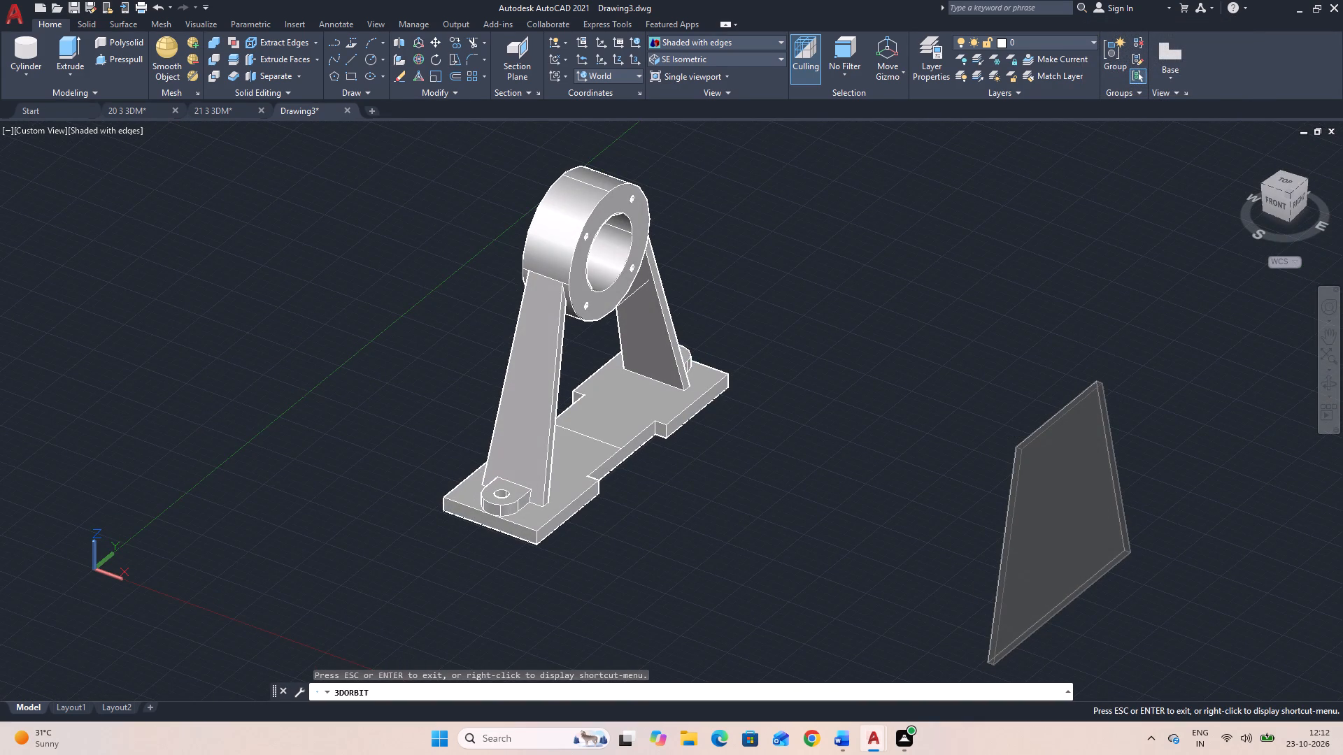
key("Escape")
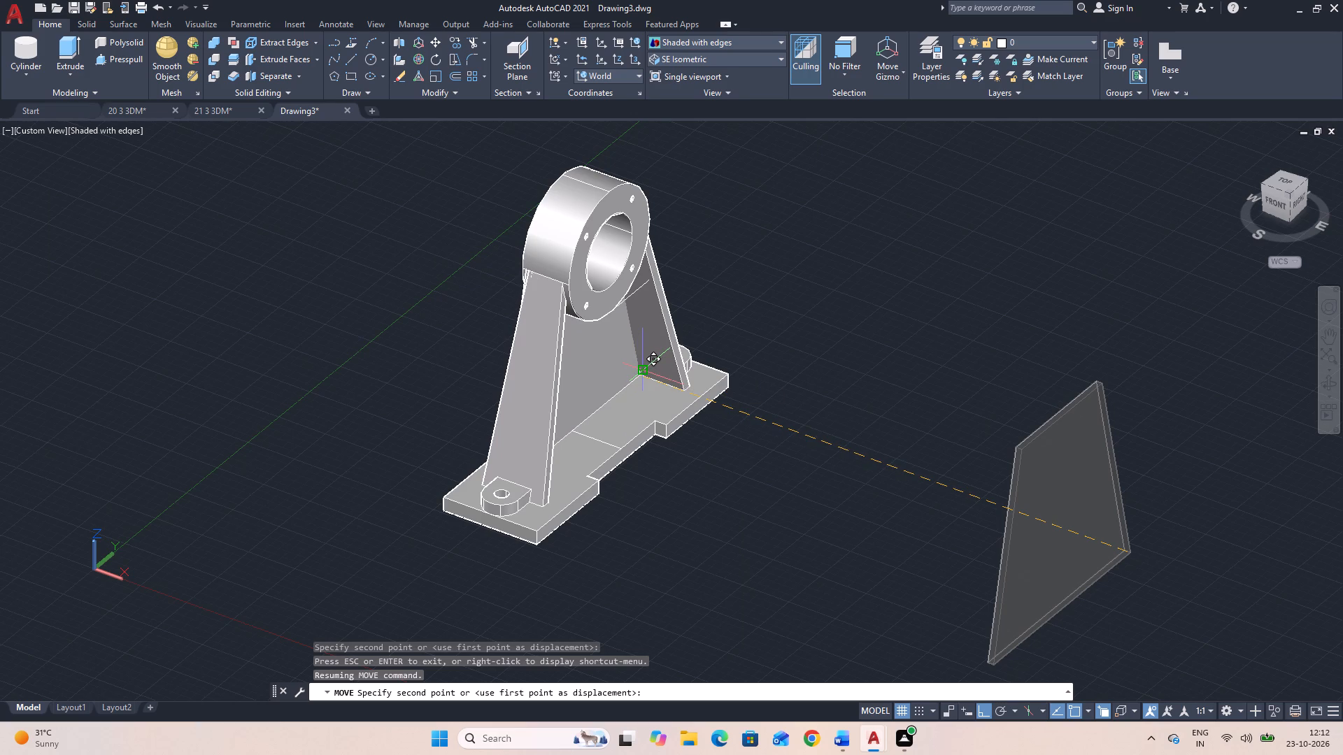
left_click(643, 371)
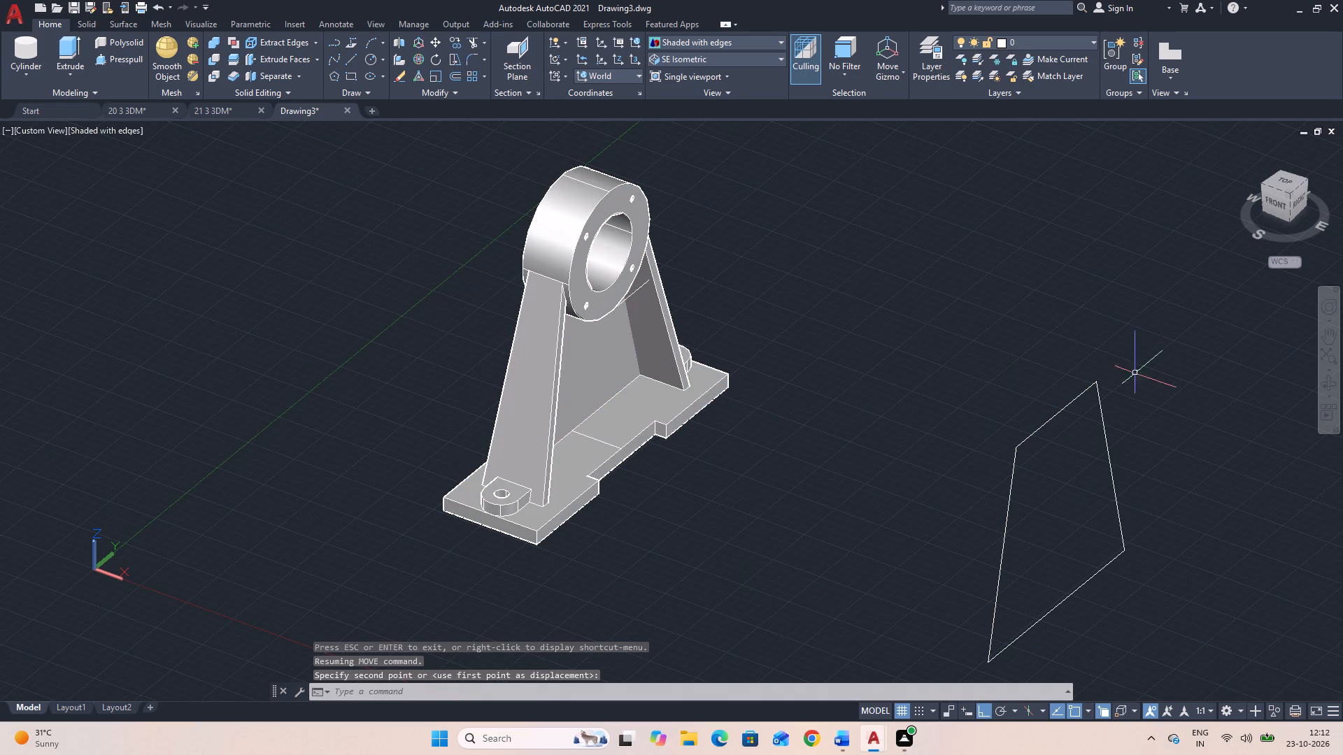
Examine the plate's fit between the sloping supports and under the cylinder from both sides of the part.
left_click(1325, 378)
left_click_drag(1236, 379, 1090, 410)
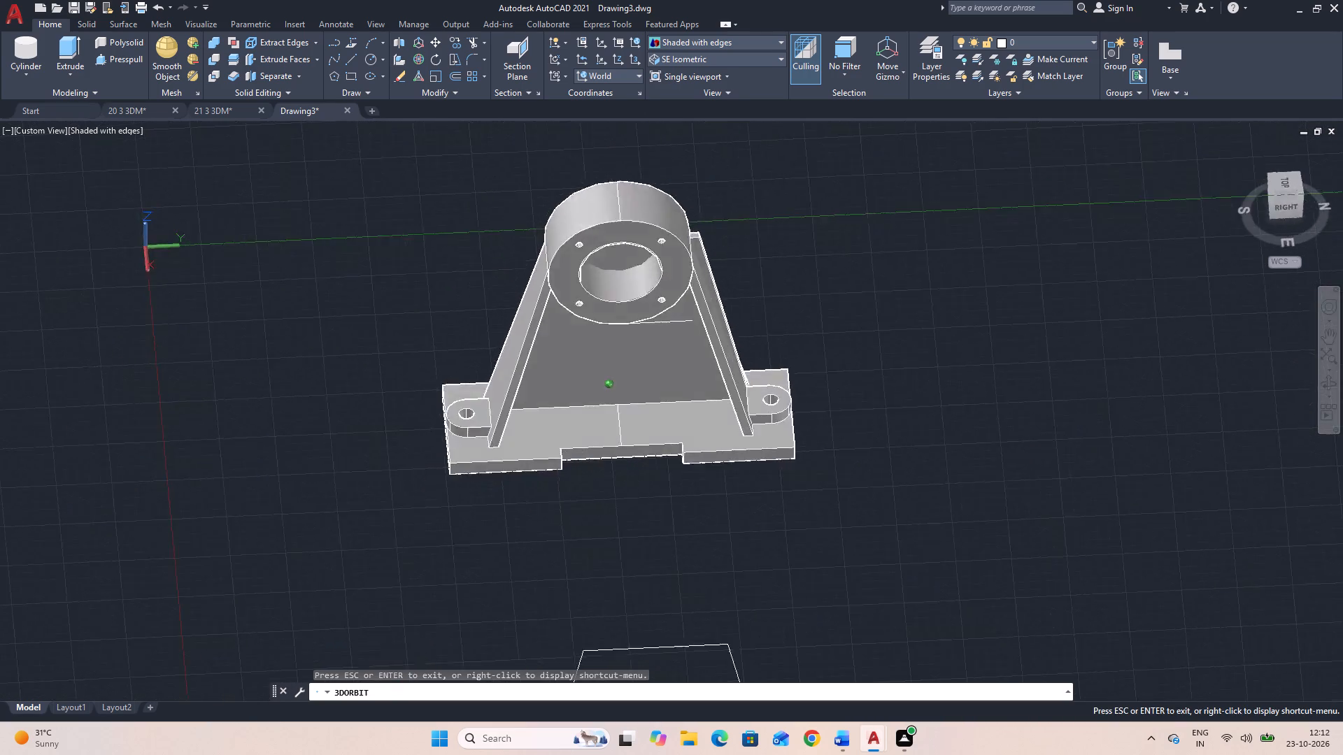
left_click_drag(1090, 410, 644, 306)
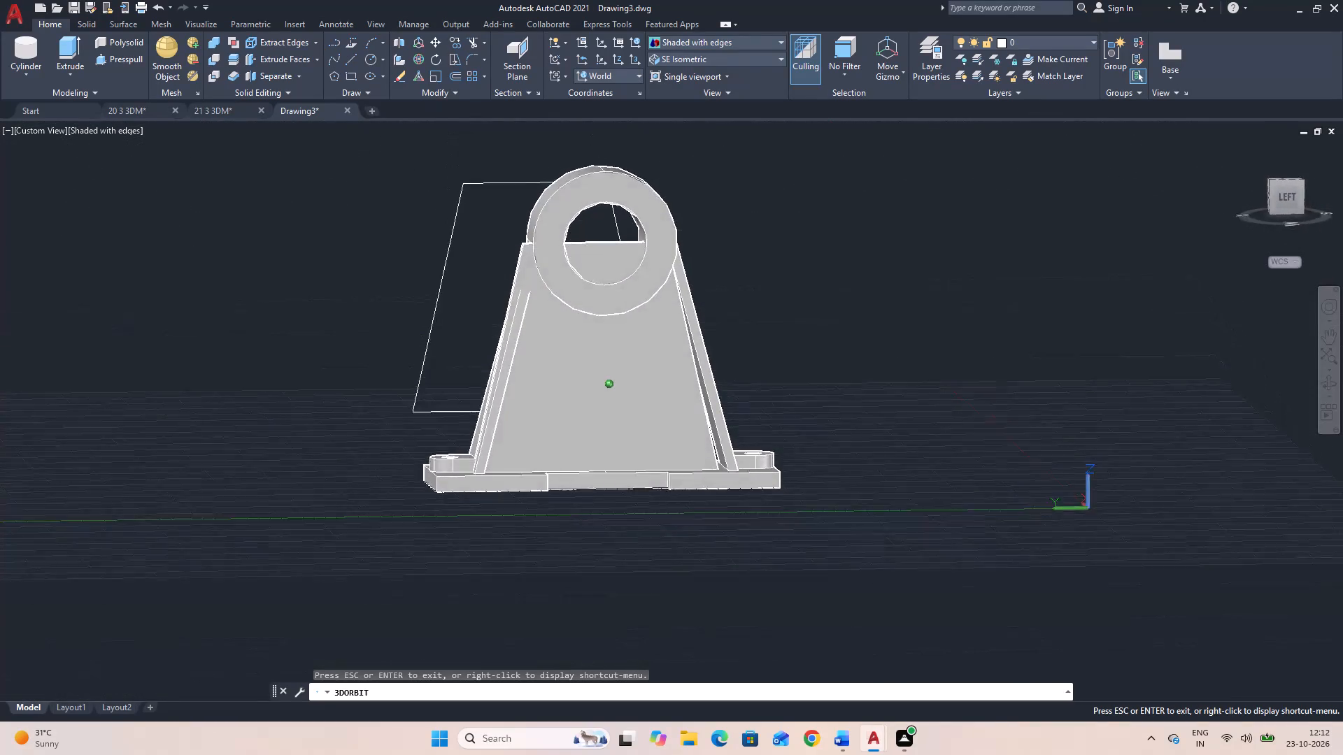
left_click_drag(644, 306, 693, 368)
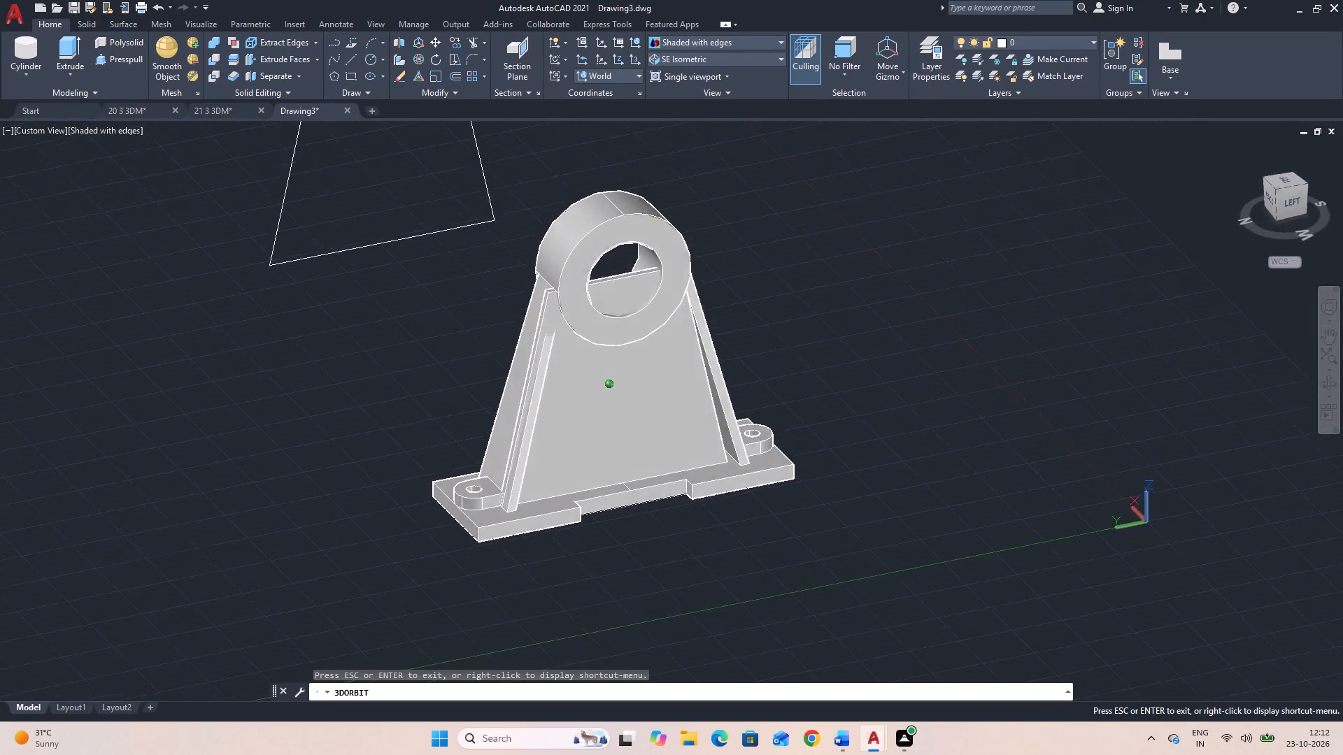
left_click_drag(693, 368, 764, 401)
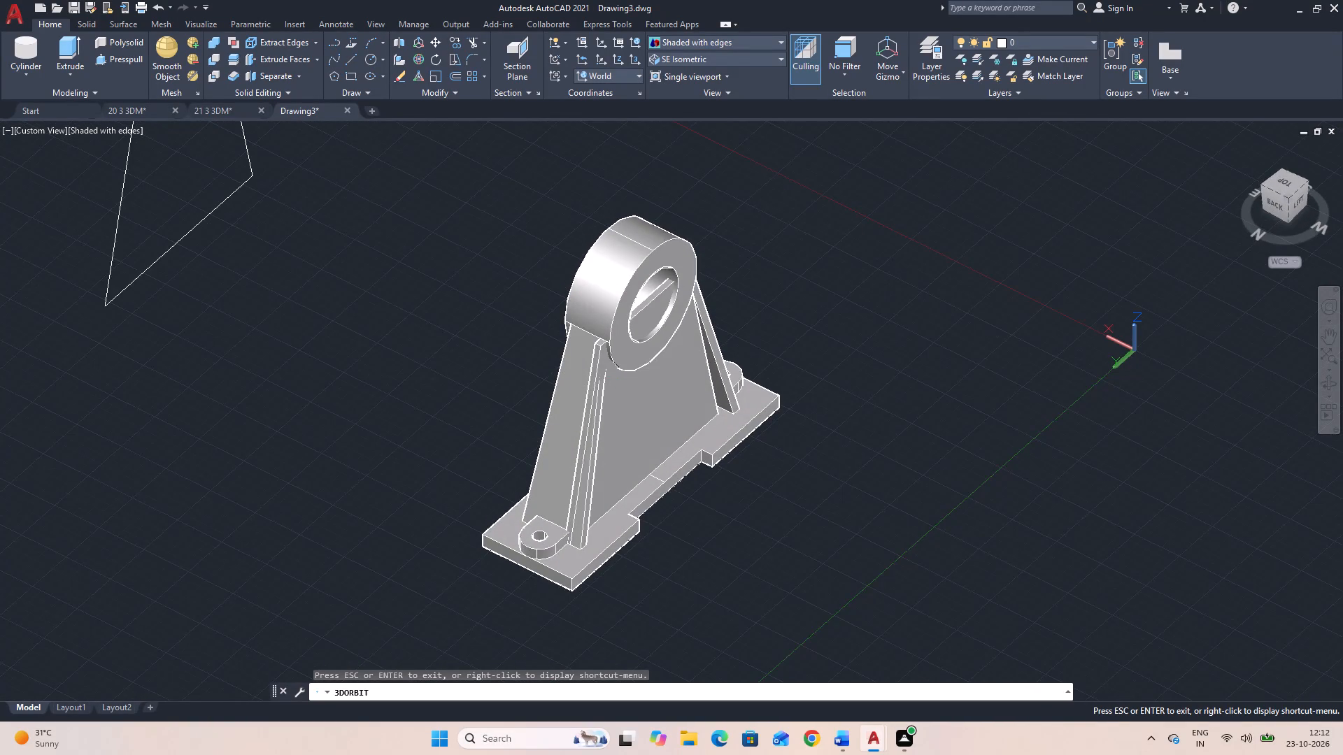
left_click_drag(698, 531, 1037, 447)
left_click_drag(1015, 454, 1097, 531)
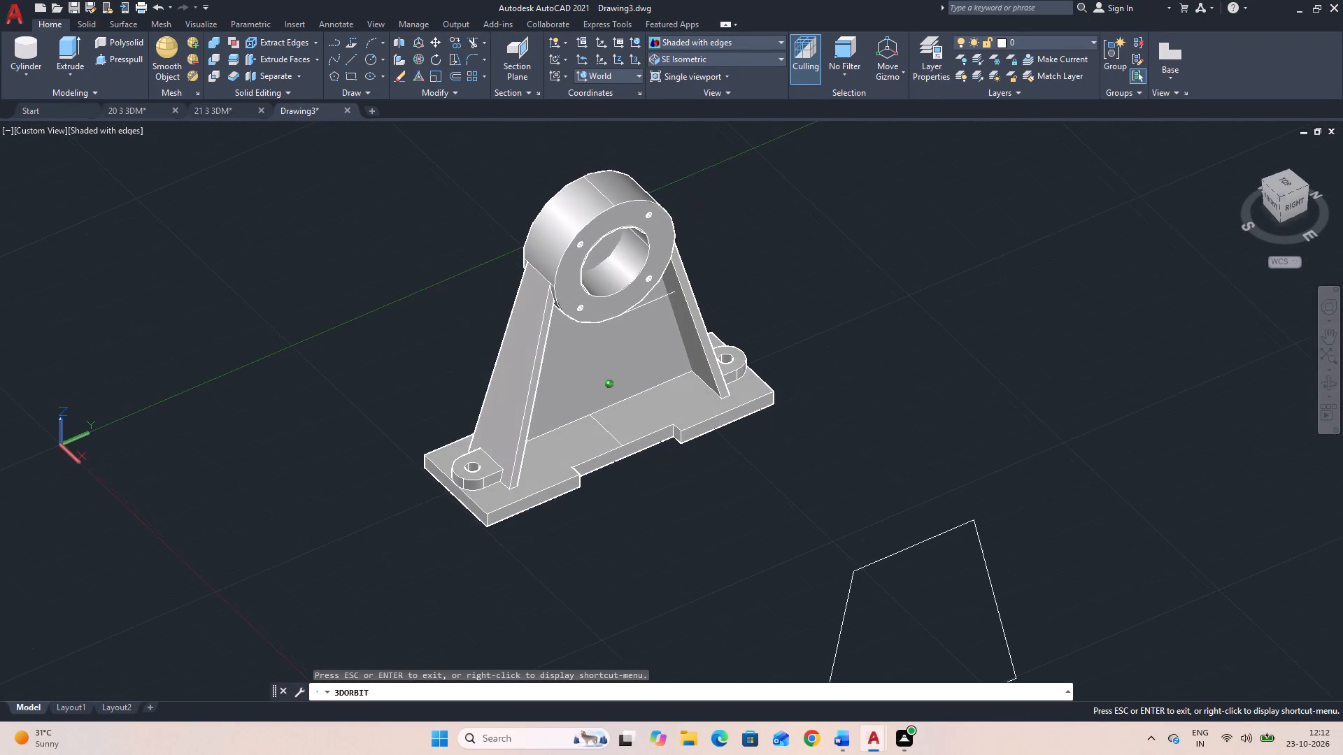
left_click_drag(1097, 531, 1097, 532)
key("Escape")
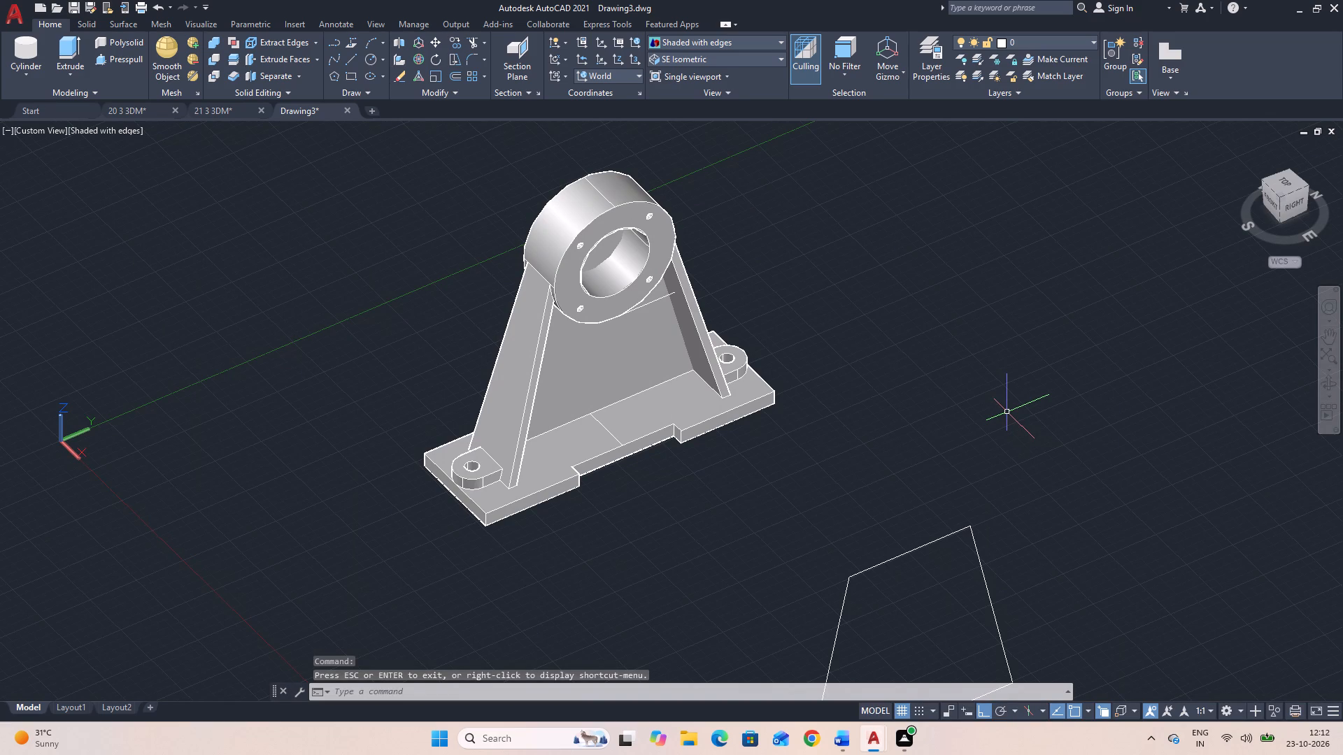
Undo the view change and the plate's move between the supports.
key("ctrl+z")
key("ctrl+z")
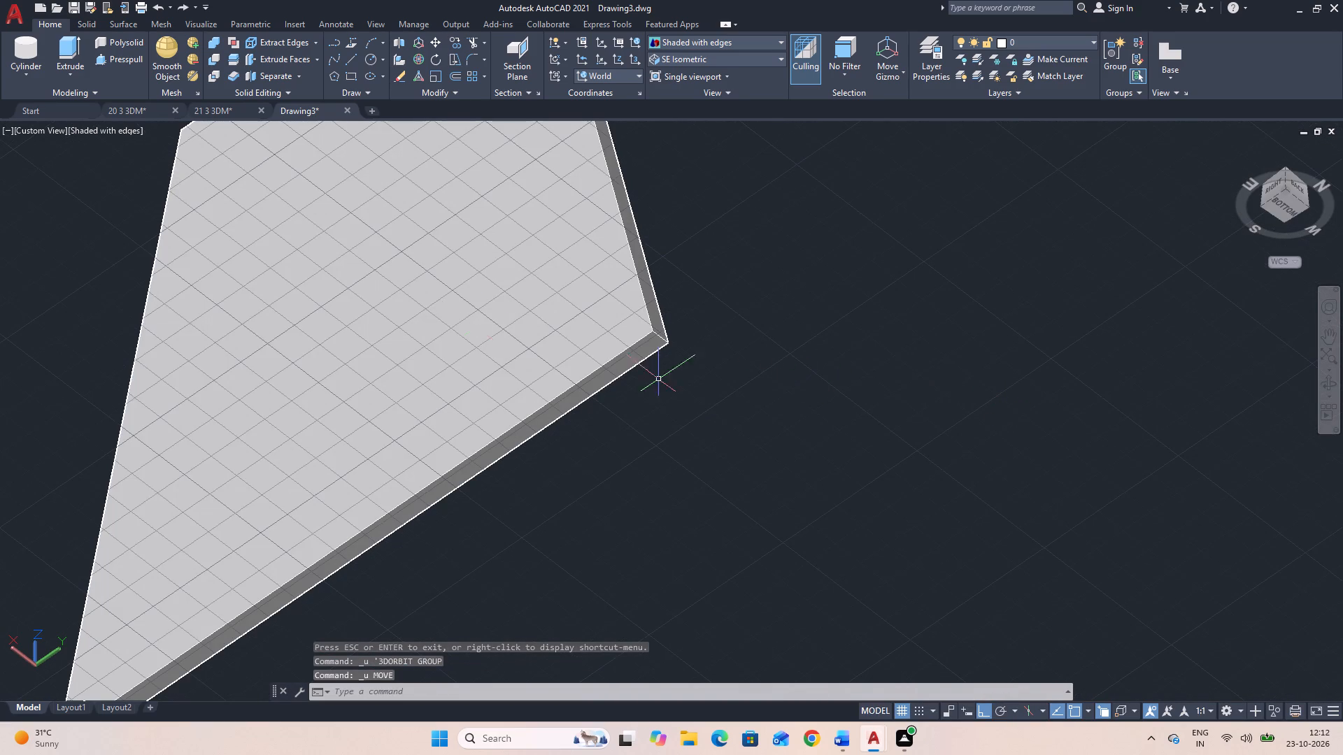
Move the trapezoidal plate from the midpoint of its lower +Y thickness edge to near the middle of the +Y support's inner base edge.
left_click(469, 325)
key("m")
key("space")
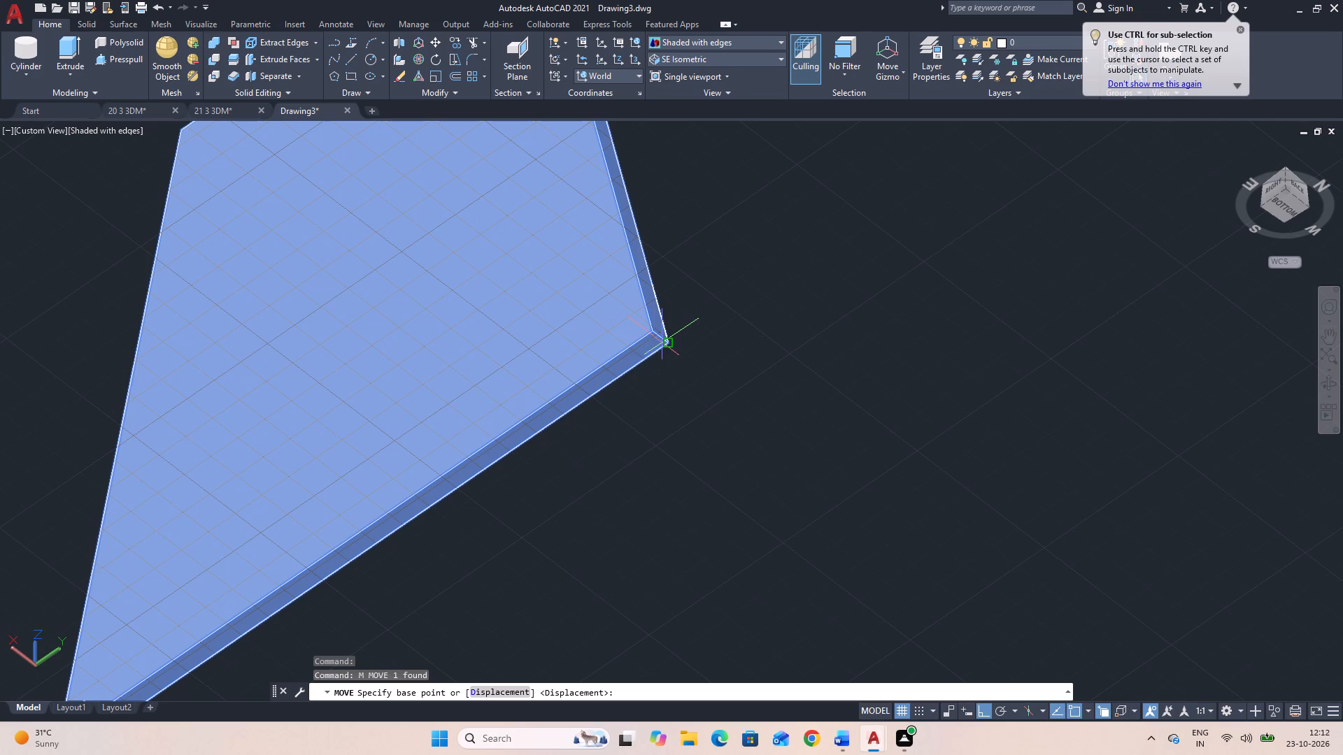
scroll(657, 336, "up", 3)
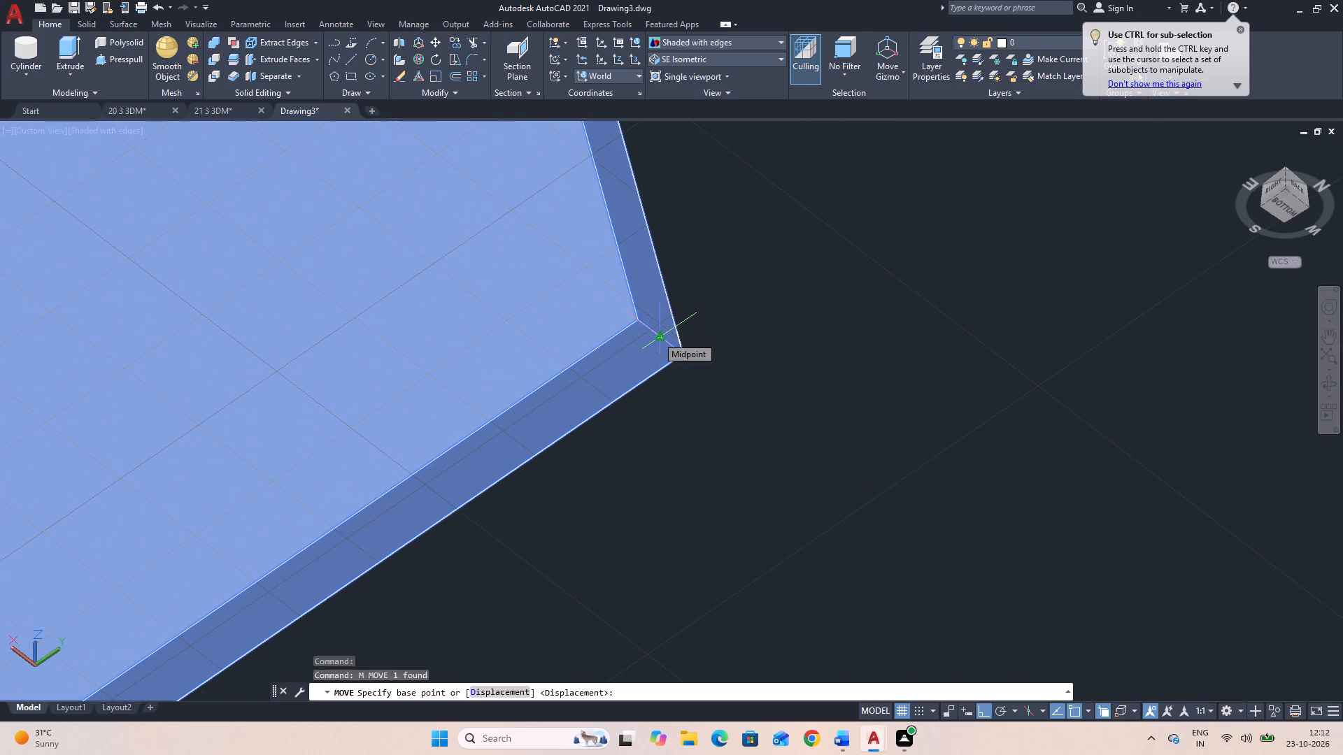
left_click(657, 336)
scroll(990, 469, "down", 7)
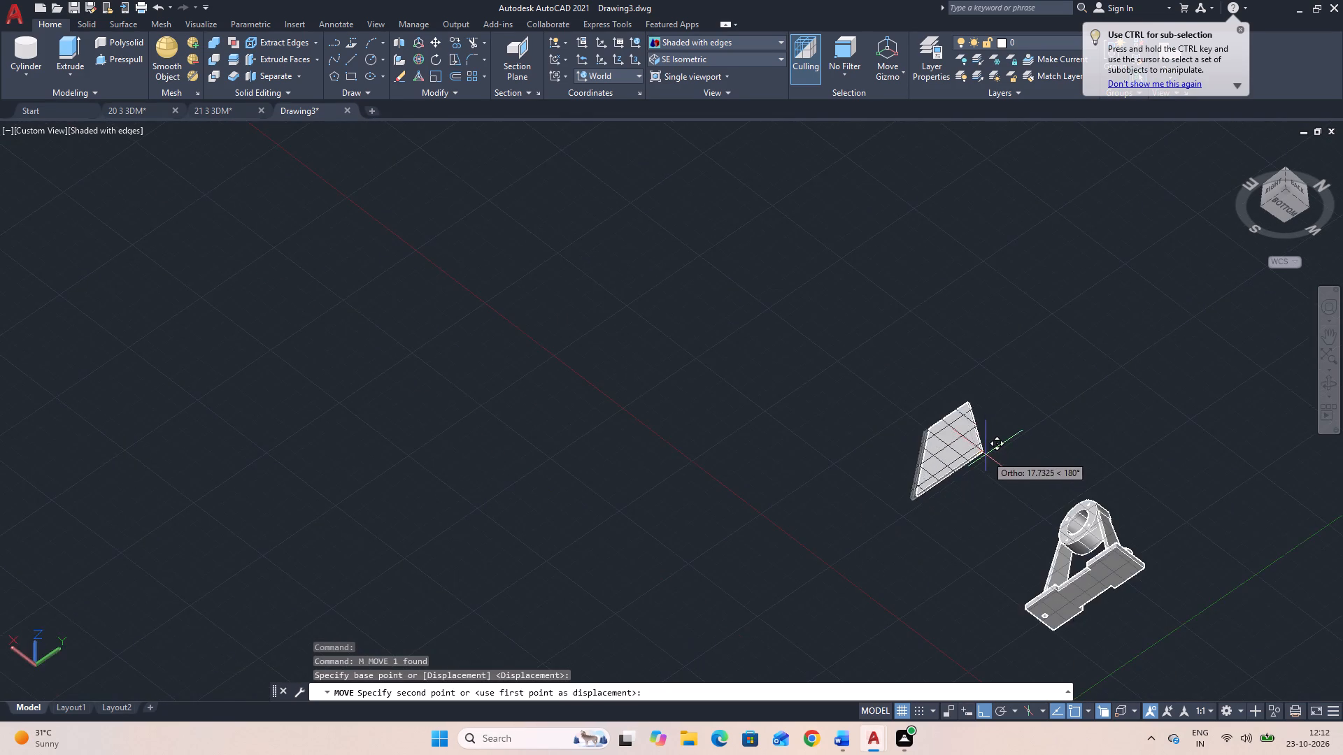
scroll(986, 455, "down", 1)
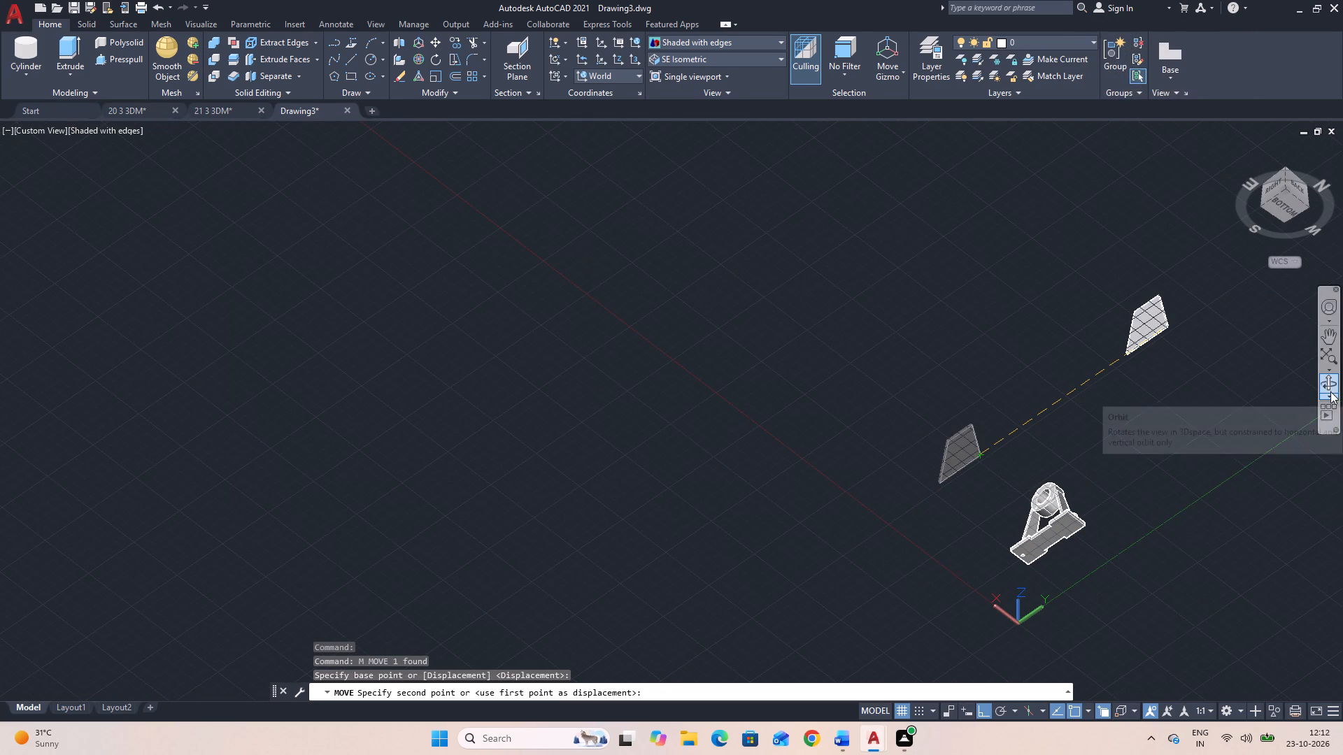
left_click(1328, 388)
left_click_drag(1211, 401, 1280, 594)
left_click_drag(1109, 576, 1141, 590)
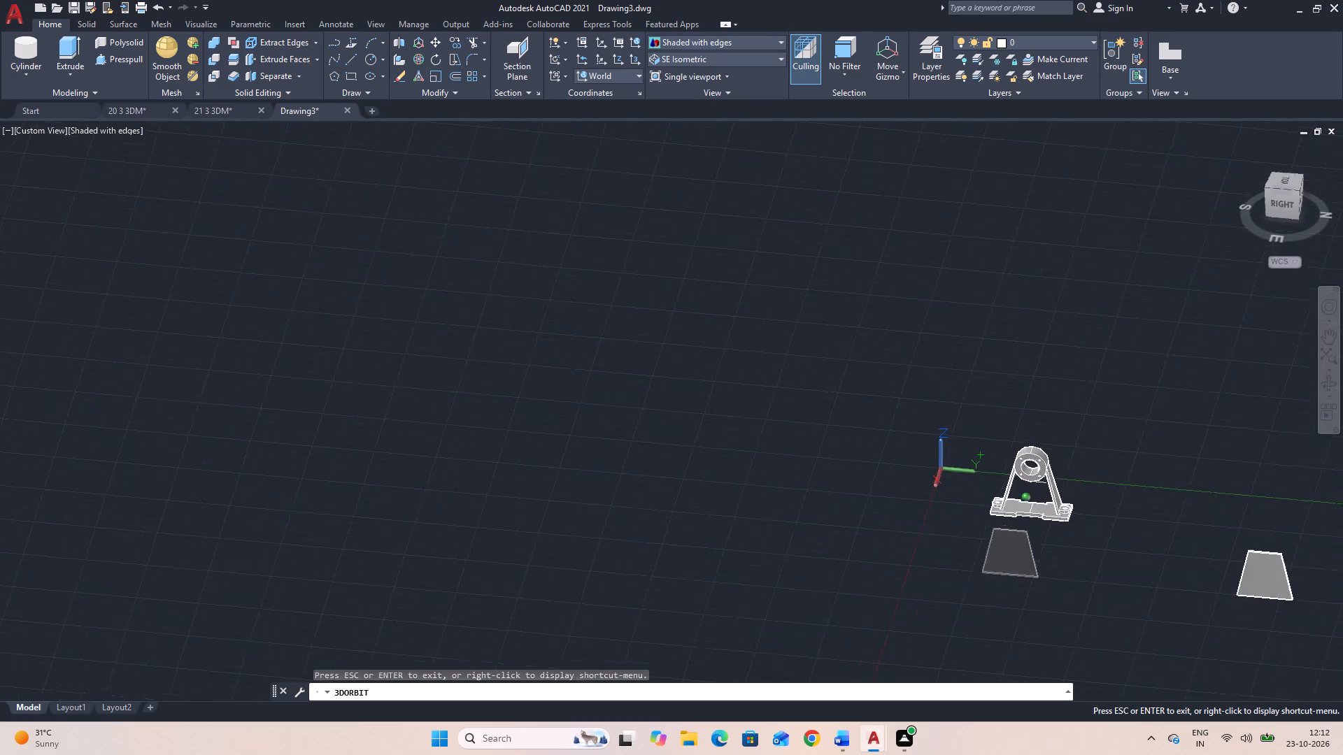
left_click_drag(1141, 590, 1165, 601)
left_click_drag(943, 533, 1004, 546)
left_click(1028, 552)
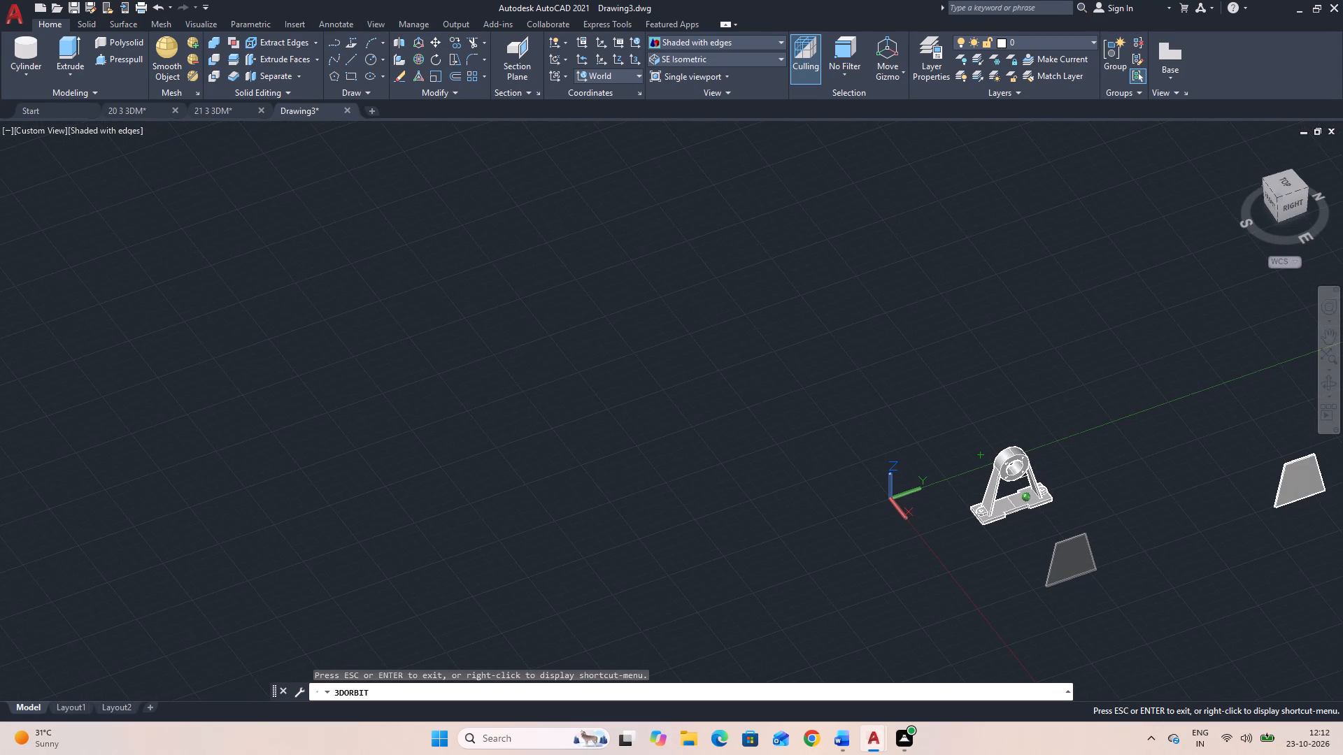
left_click_drag(997, 554, 1042, 556)
scroll(1011, 500, "up", 12)
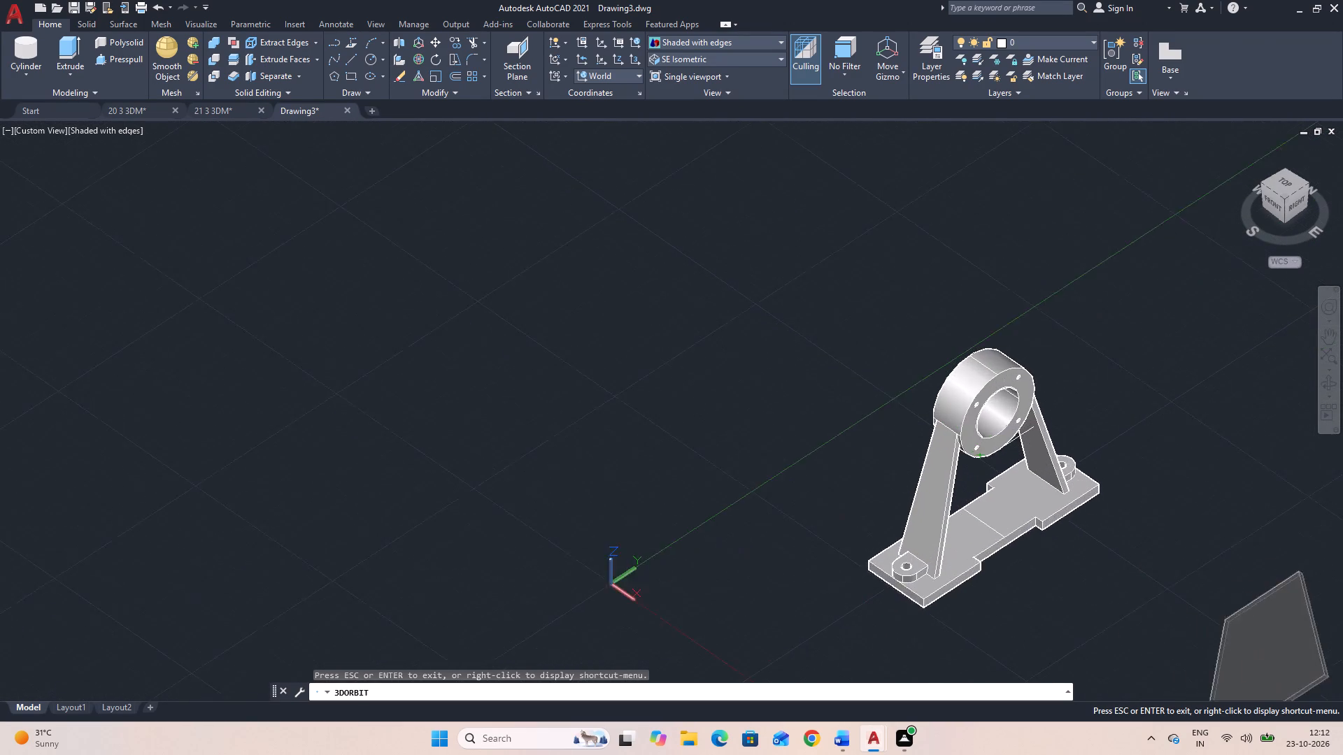
scroll(1019, 494, "up", 17)
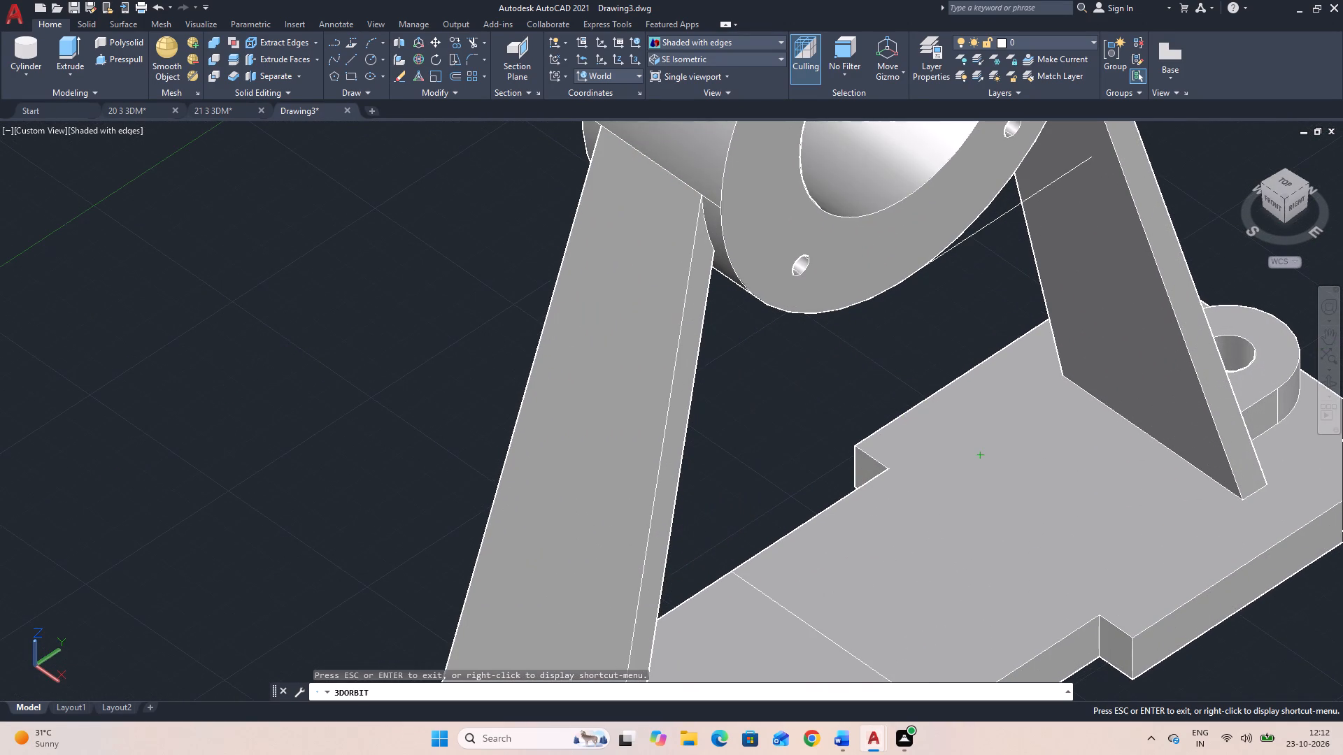
key("Escape")
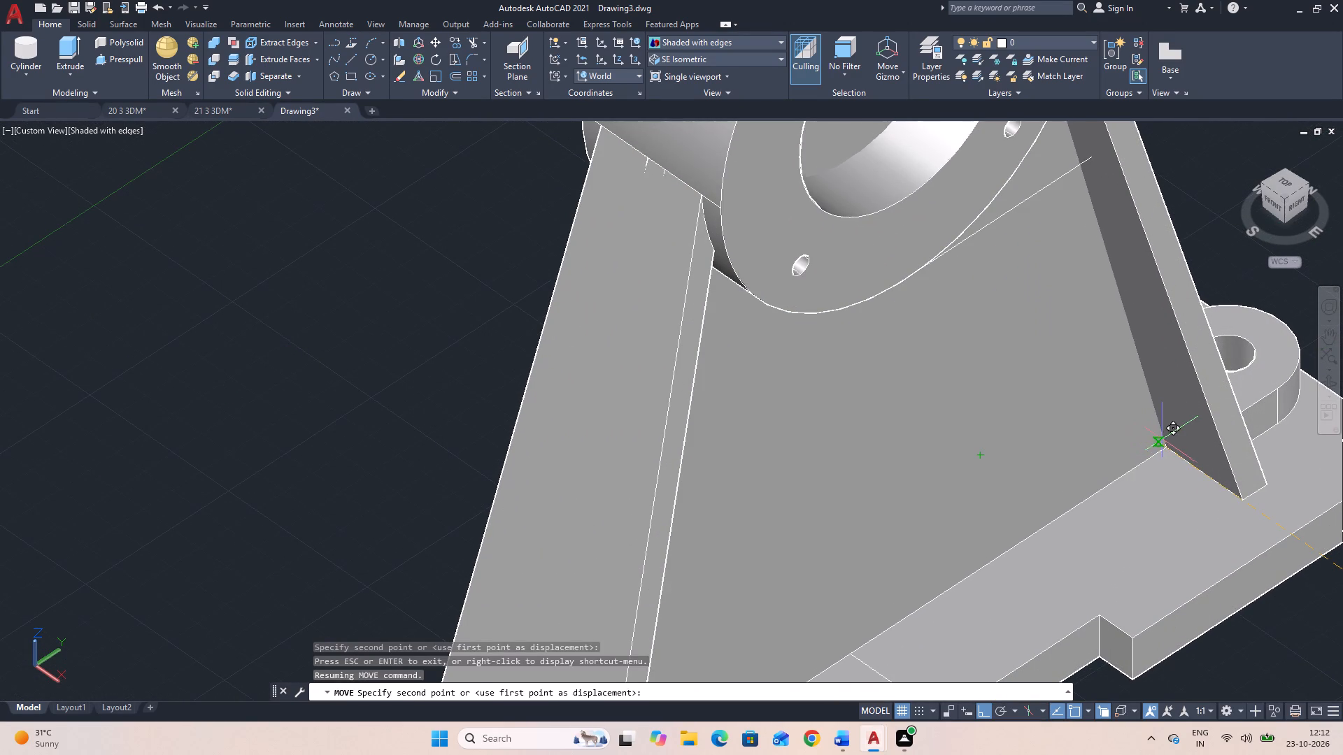
left_click(1157, 432)
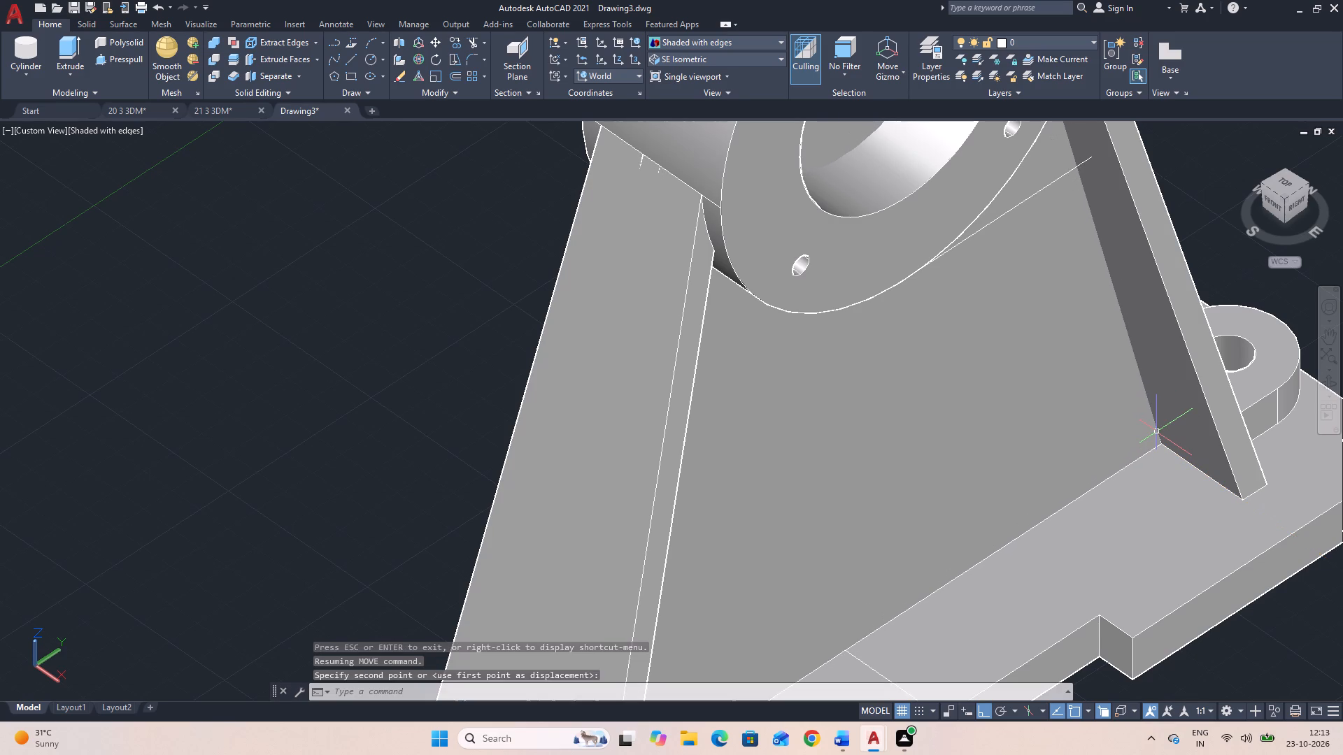
scroll(1228, 427, "down", 2)
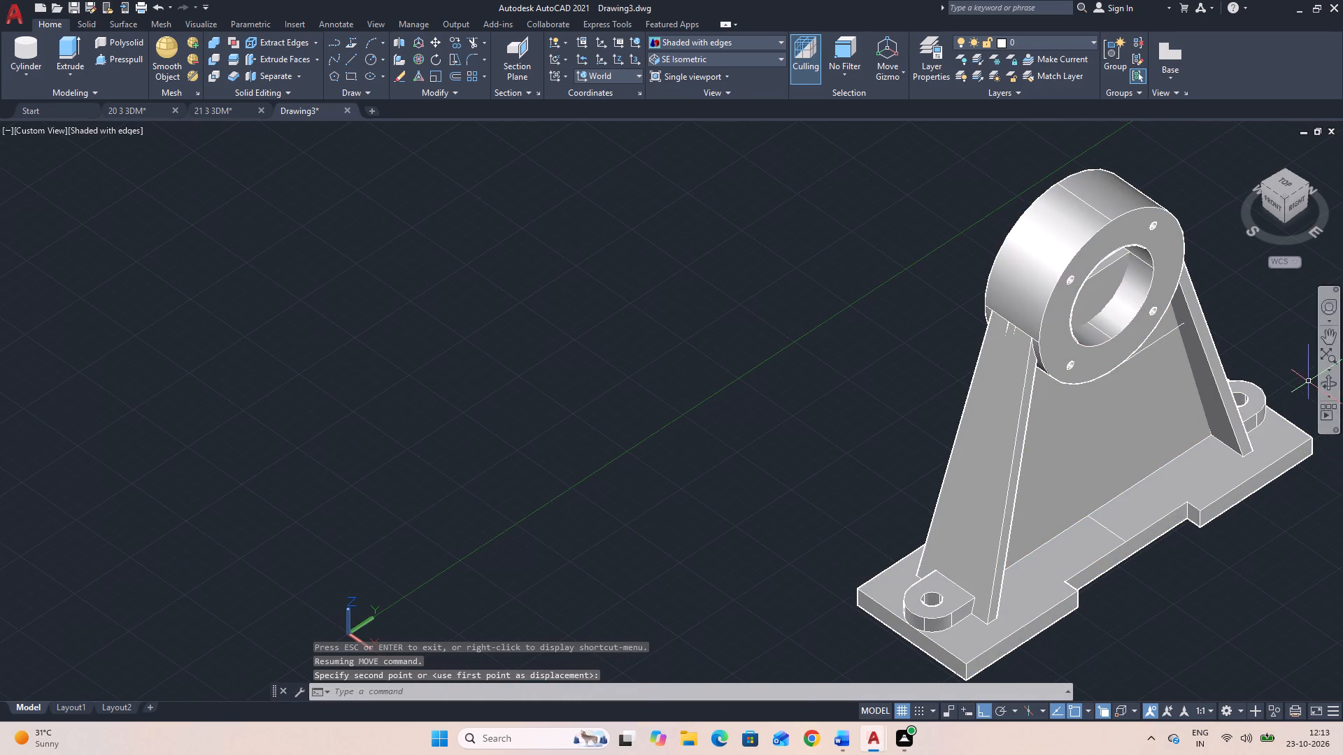
Delete the leftover horizontal line at the bottom of the cylinder's front face.
left_click(1330, 380)
left_click_drag(1255, 470, 895, 466)
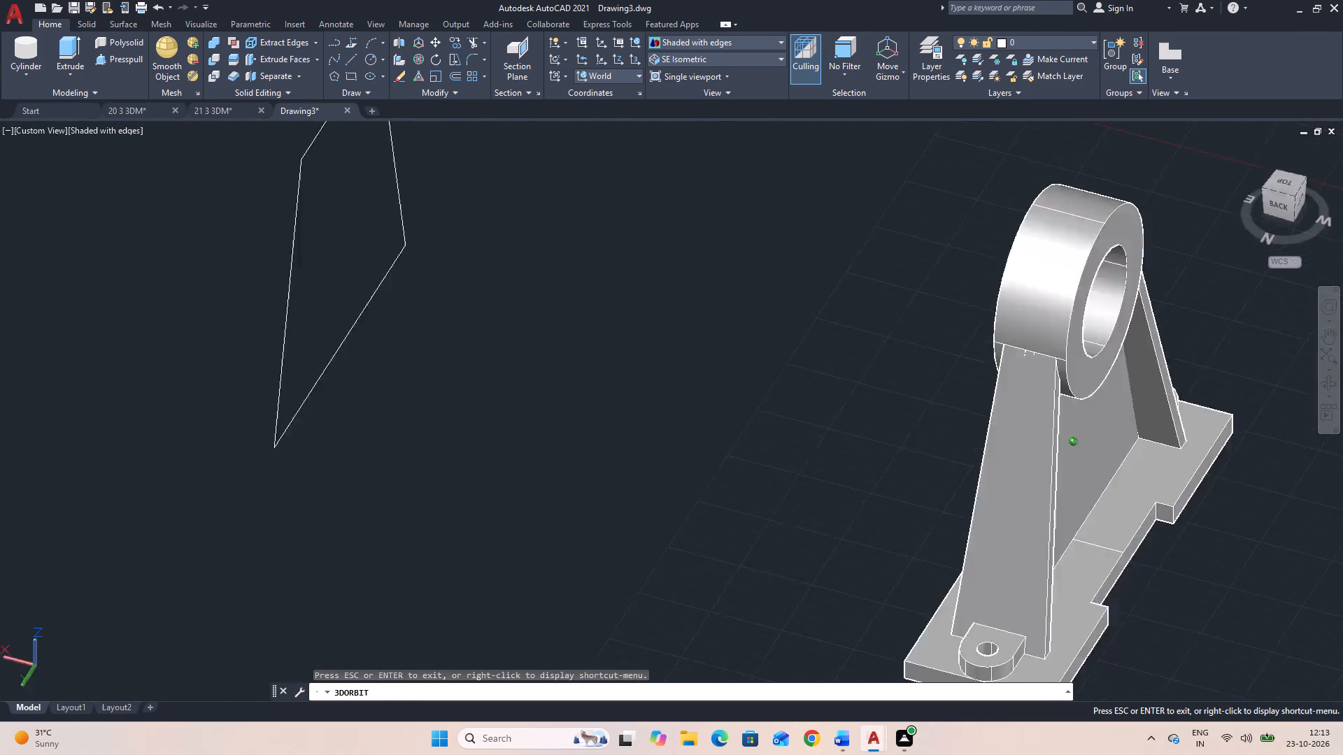
left_click_drag(895, 466, 1144, 451)
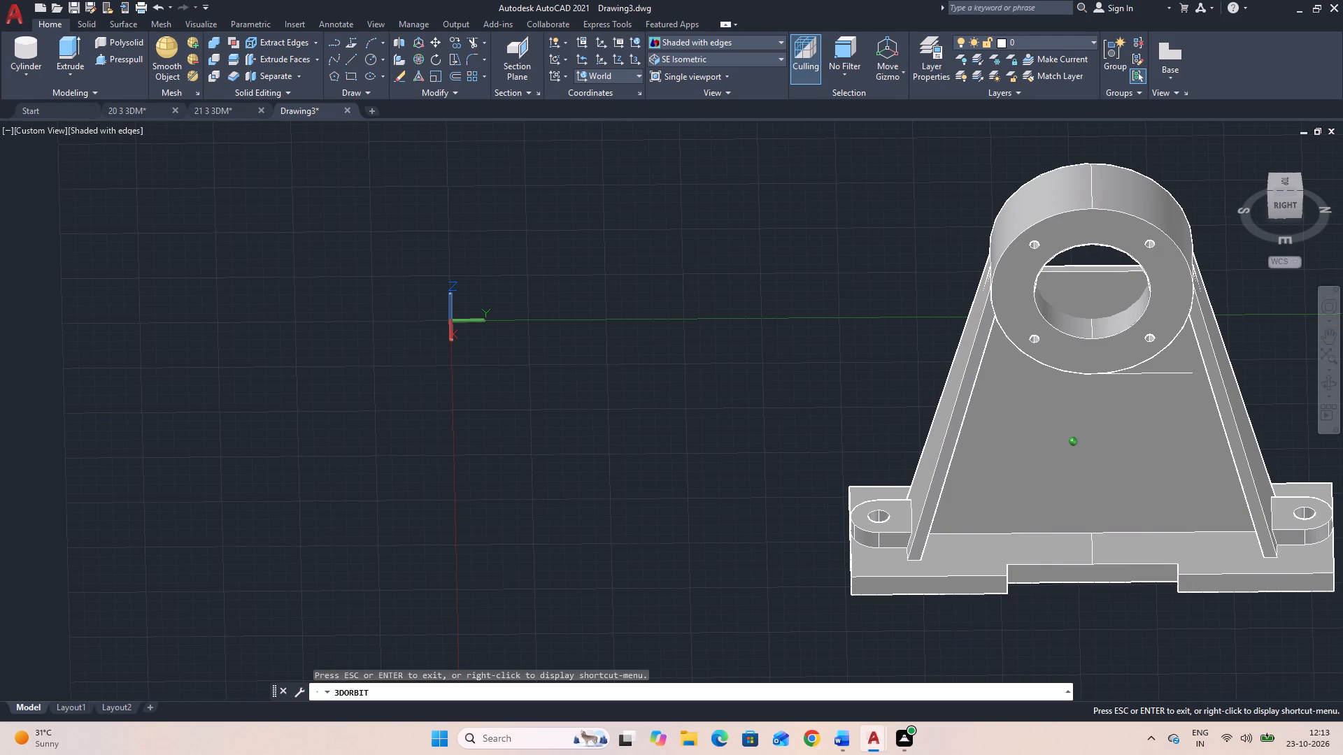
middle_click_drag(872, 341, 666, 305)
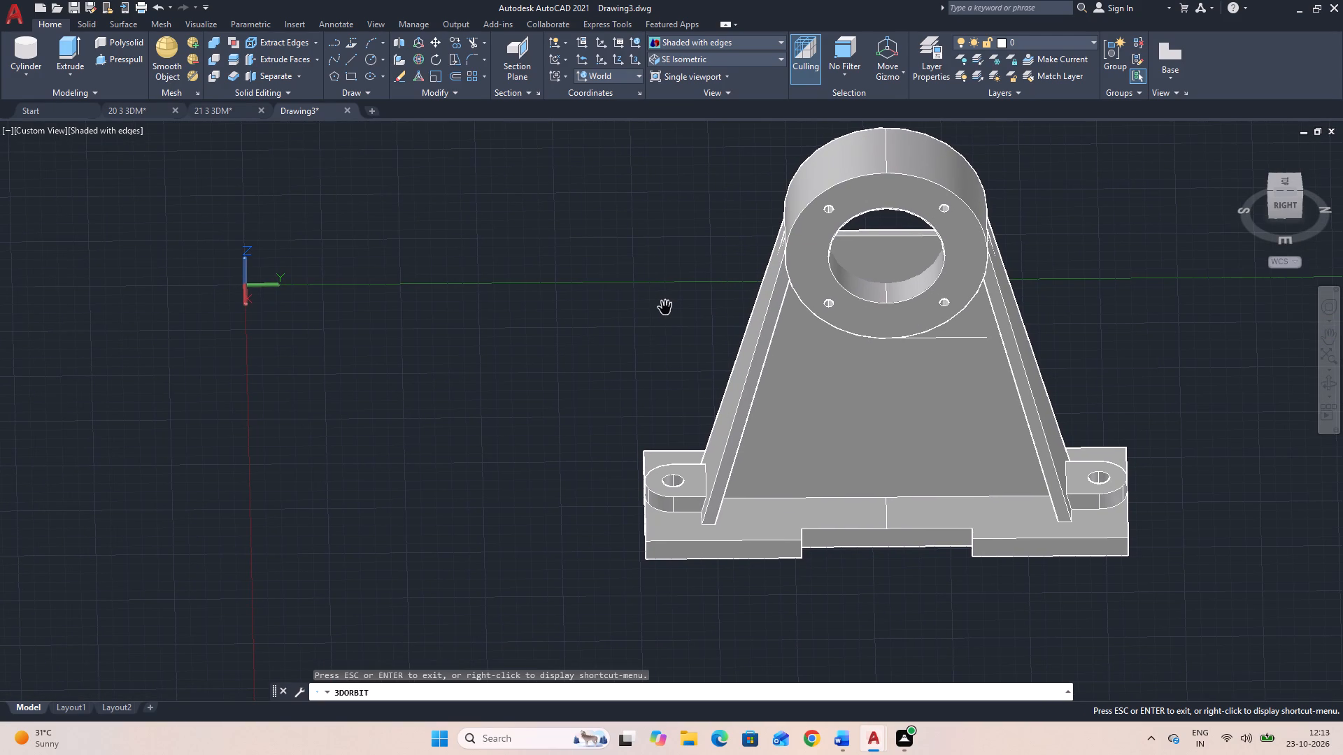
middle_click(1159, 384)
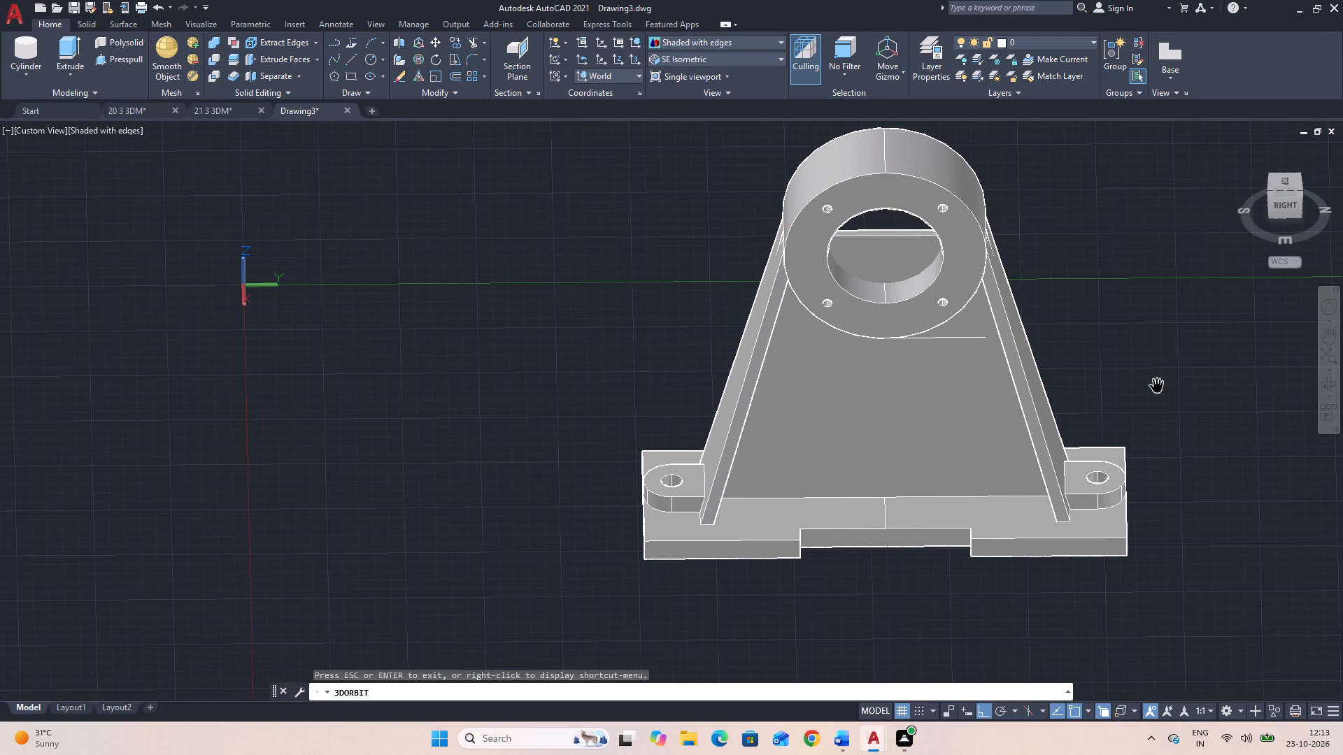
double_click(1205, 413)
key("Escape")
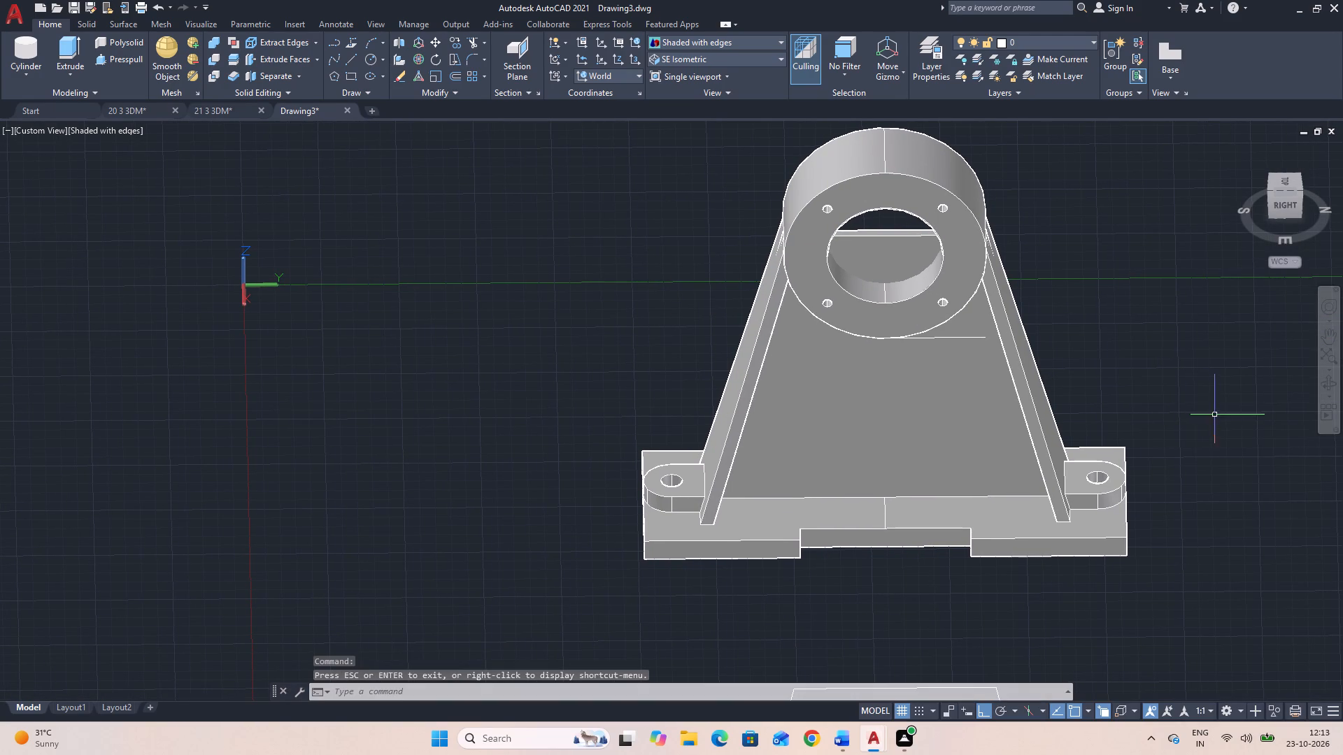
middle_click_drag(1217, 417, 1123, 411)
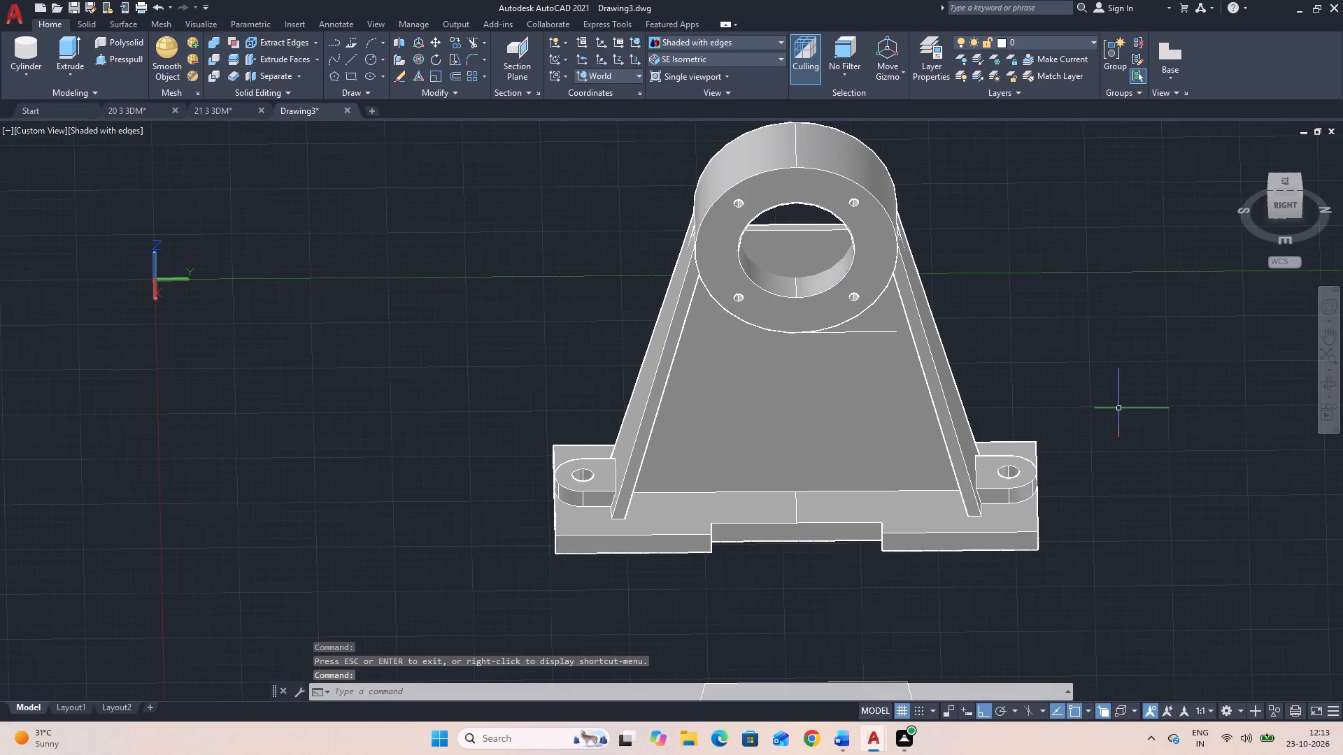
left_click(873, 334)
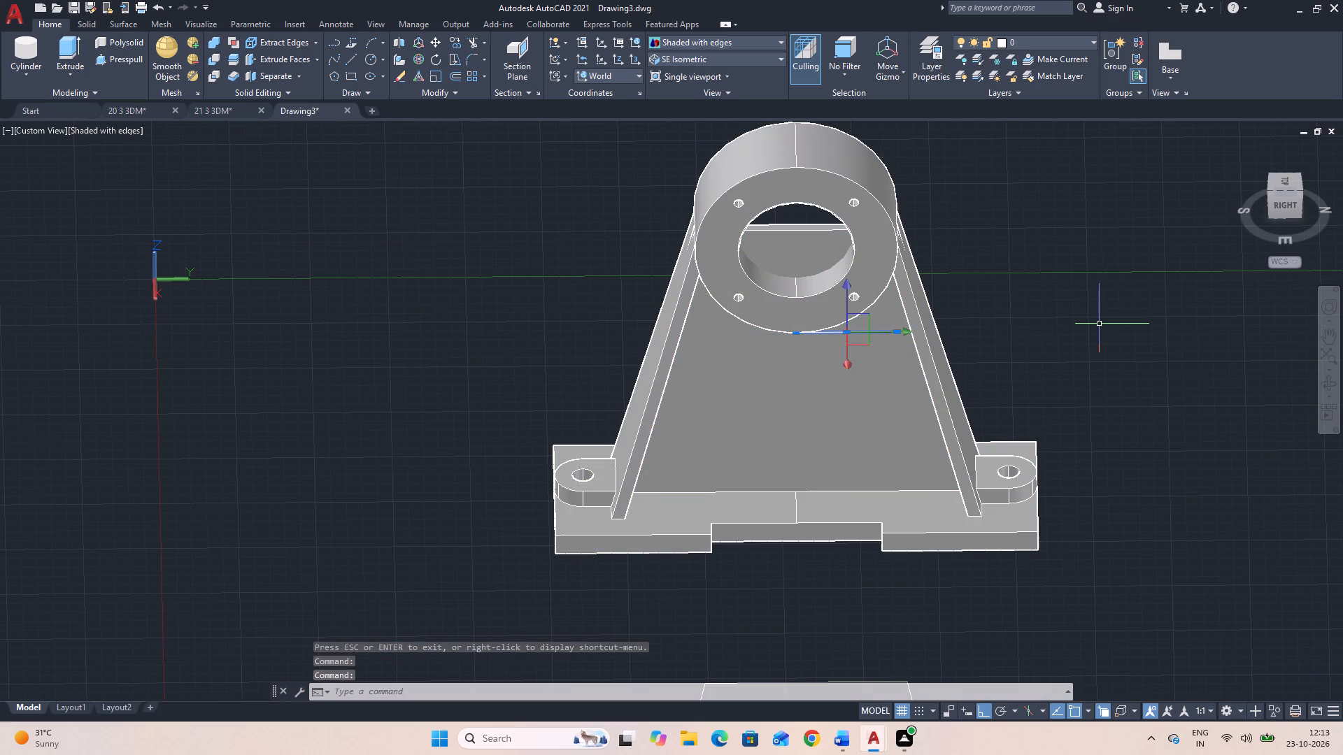
key("Delete")
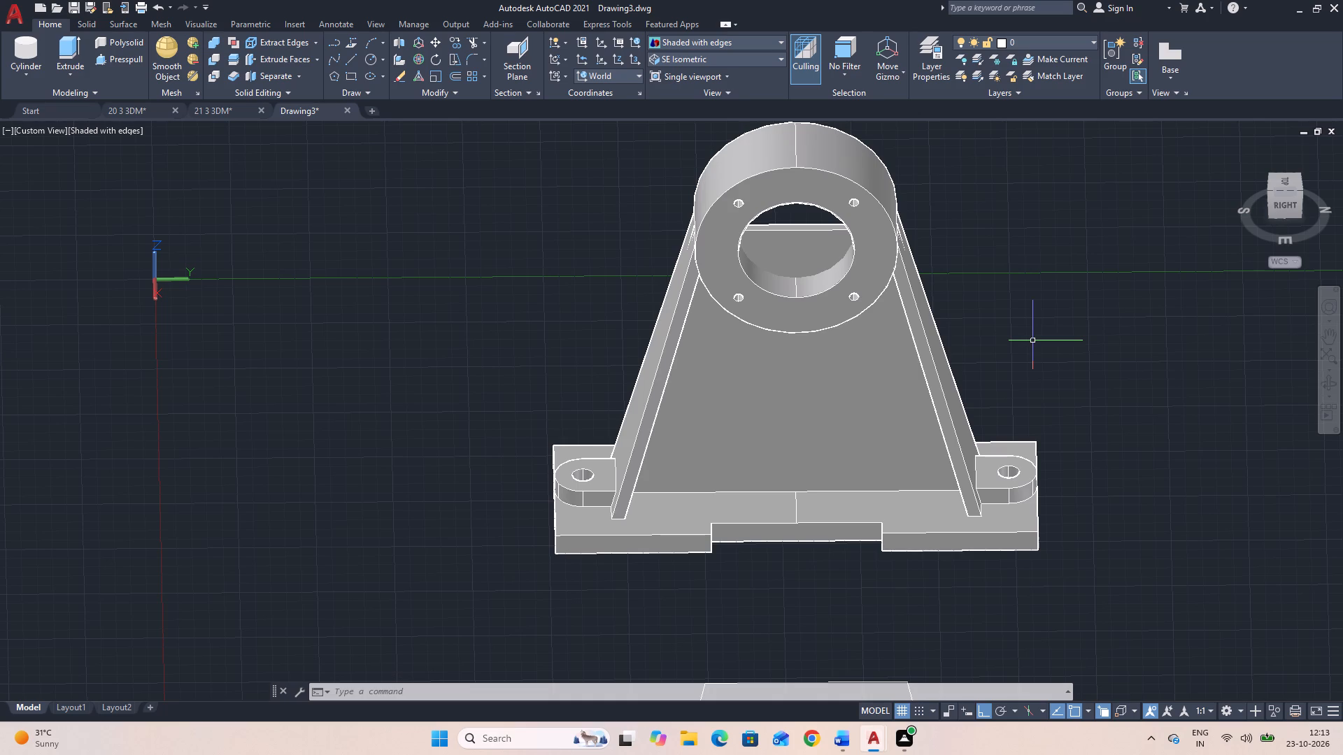
Draw an 18-long vertical line up the web's face from the midpoint of its bottom edge.
type("L")
key("space")
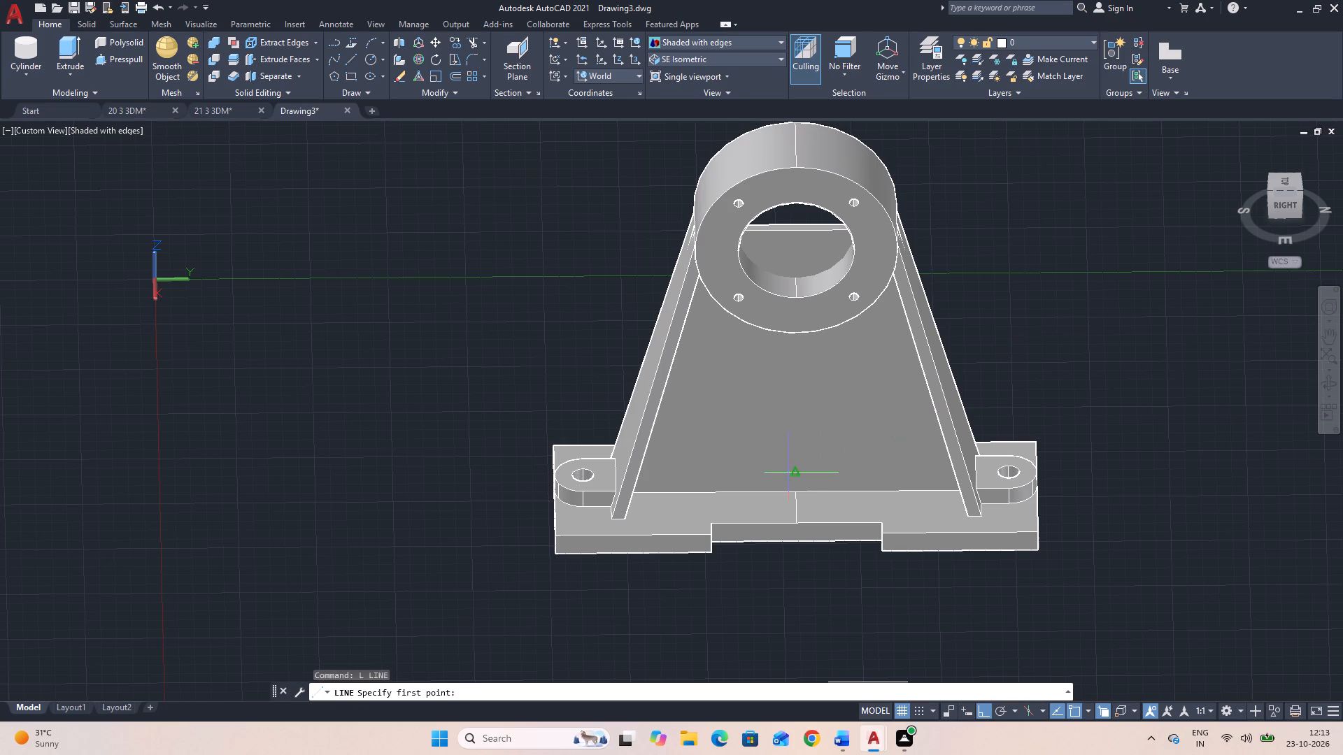
left_click(793, 492)
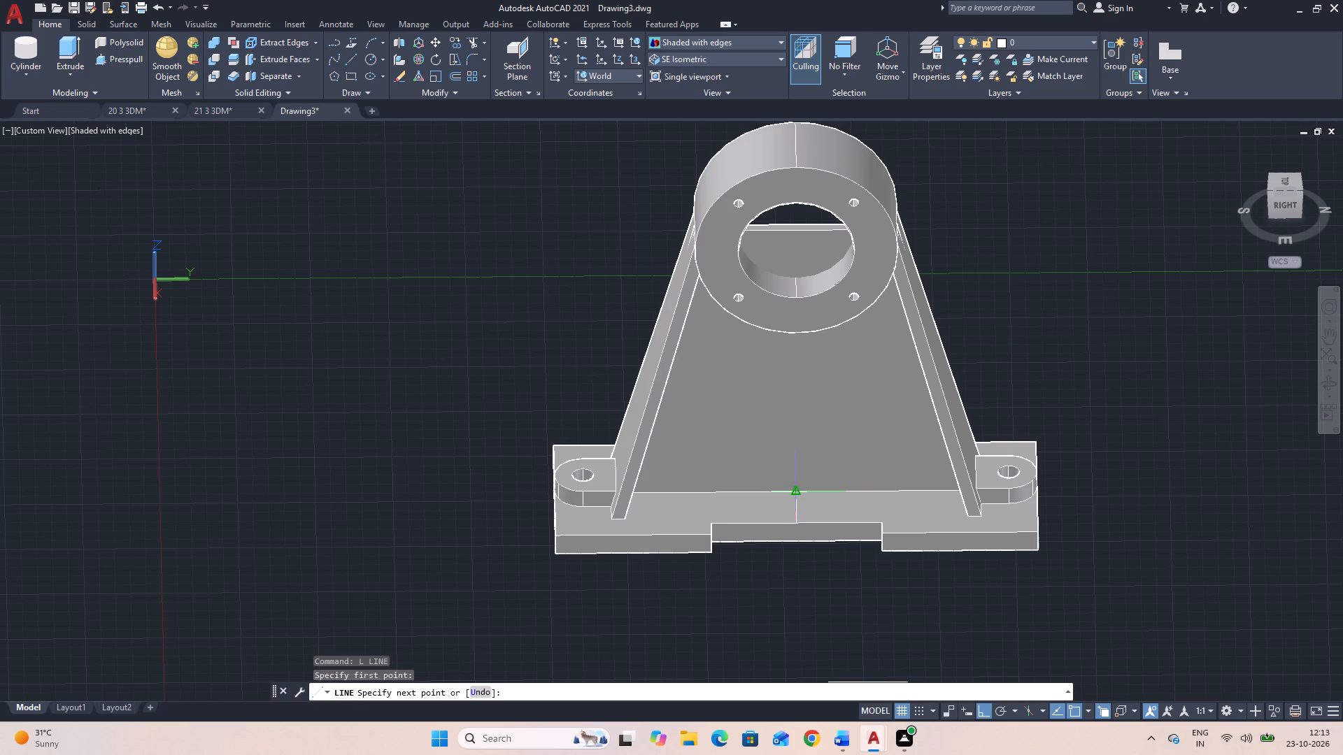
type("18")
key("Return")
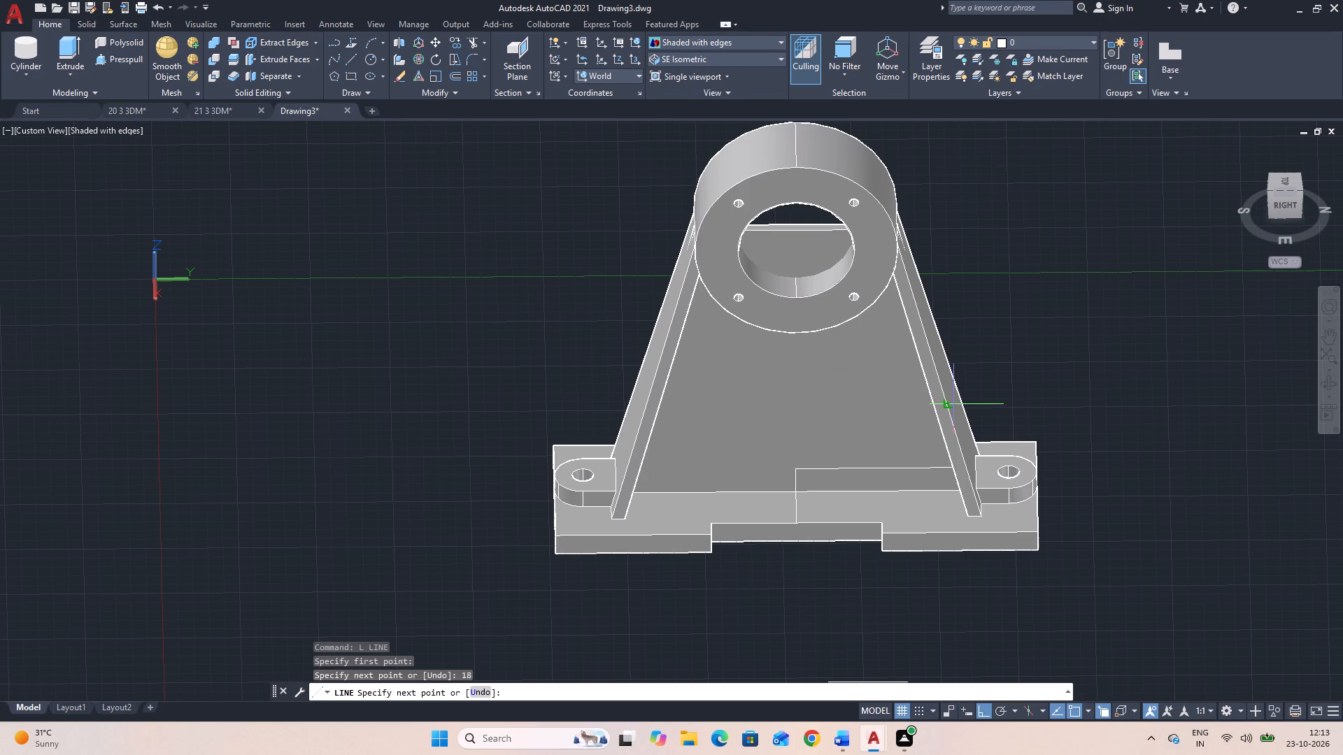
key("Escape")
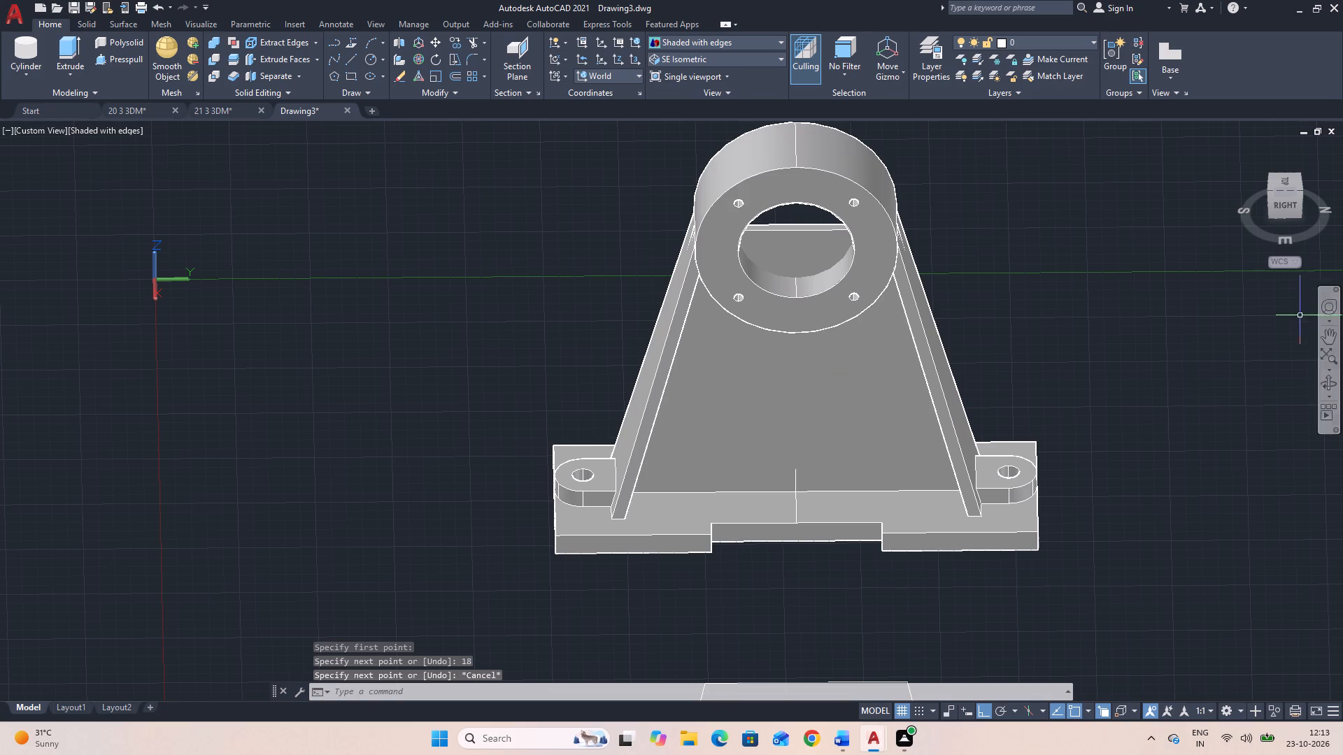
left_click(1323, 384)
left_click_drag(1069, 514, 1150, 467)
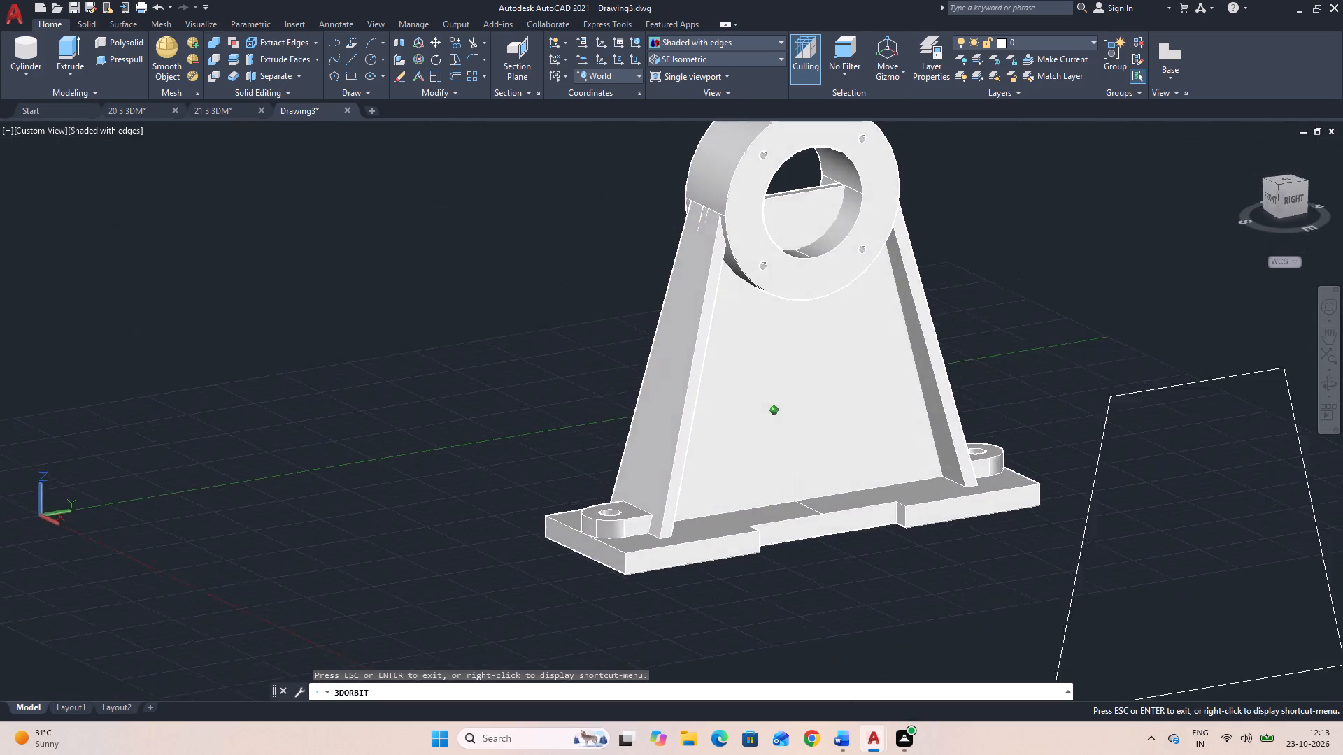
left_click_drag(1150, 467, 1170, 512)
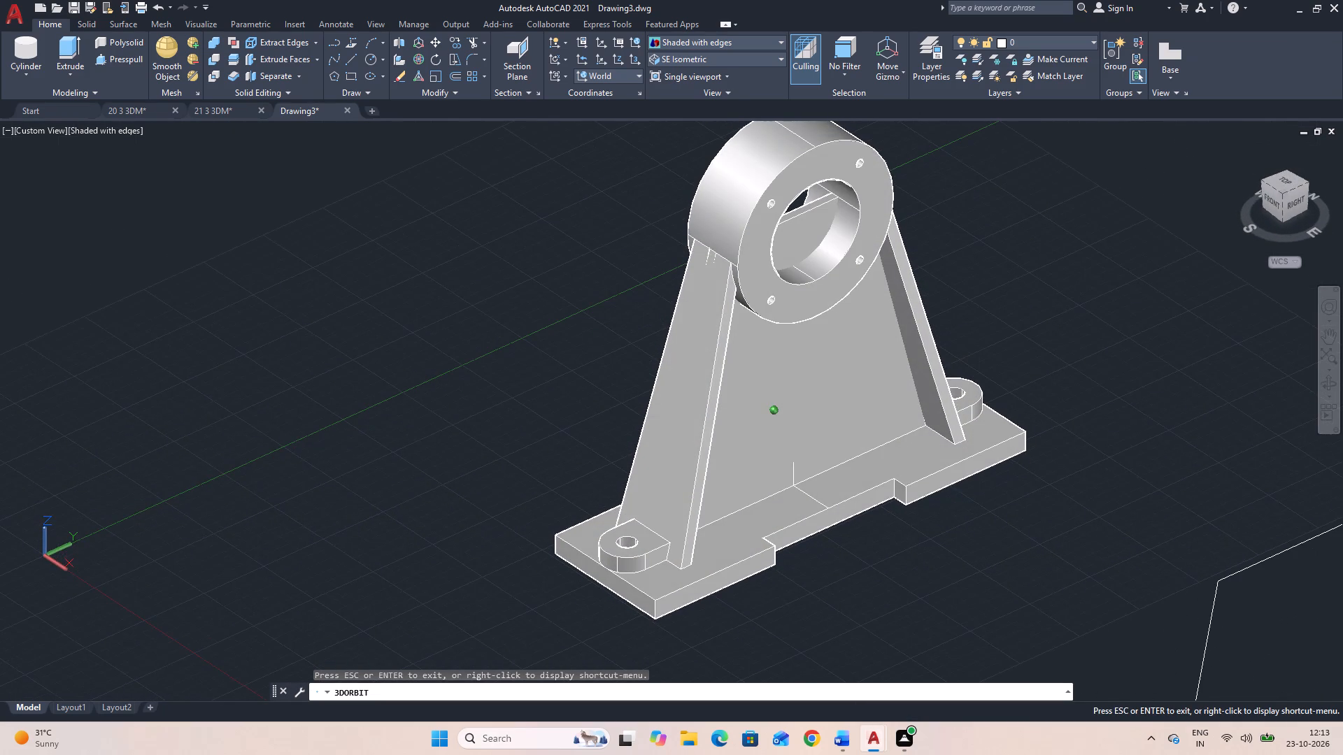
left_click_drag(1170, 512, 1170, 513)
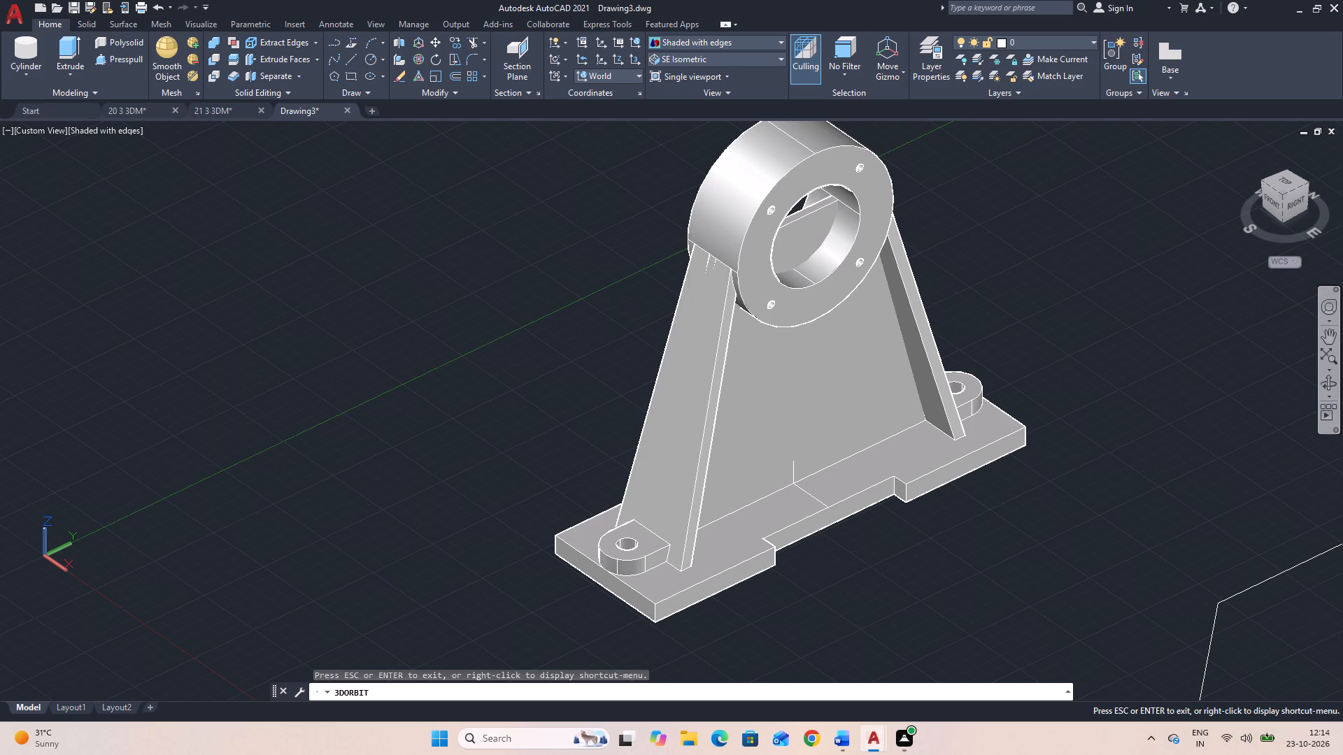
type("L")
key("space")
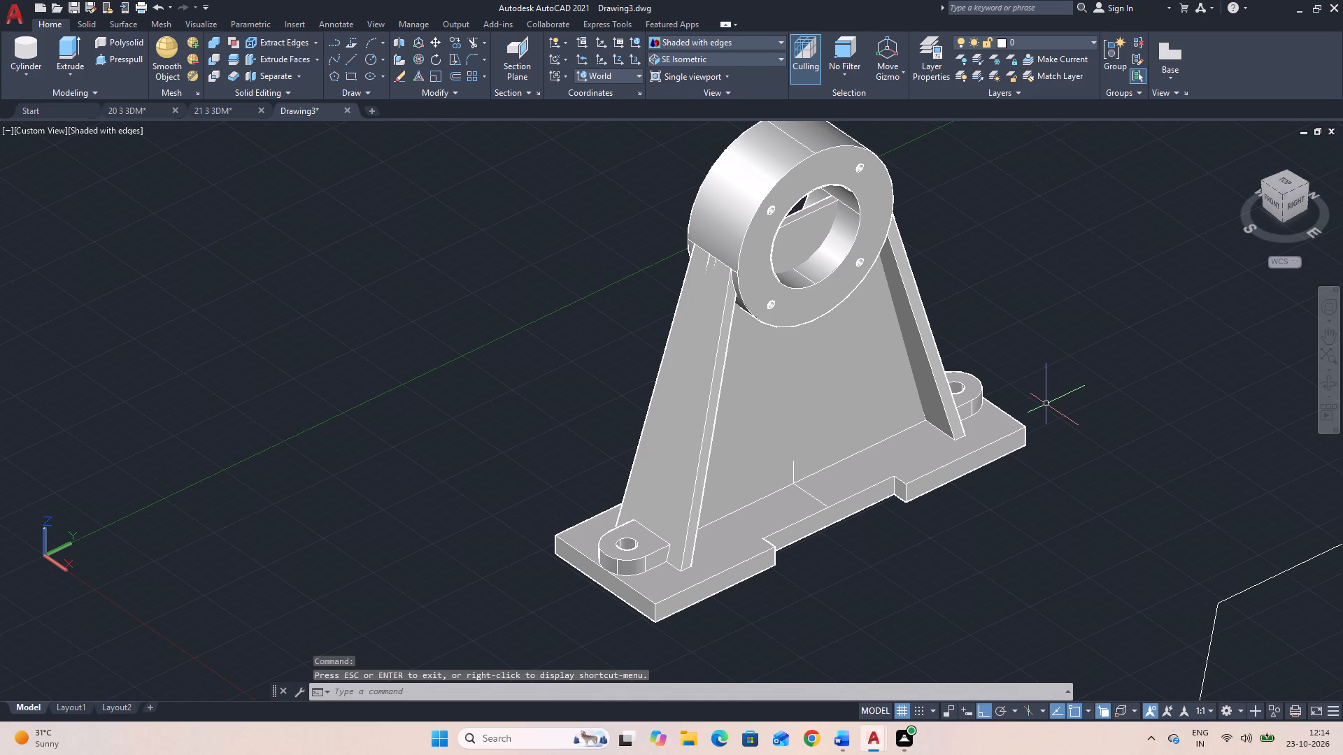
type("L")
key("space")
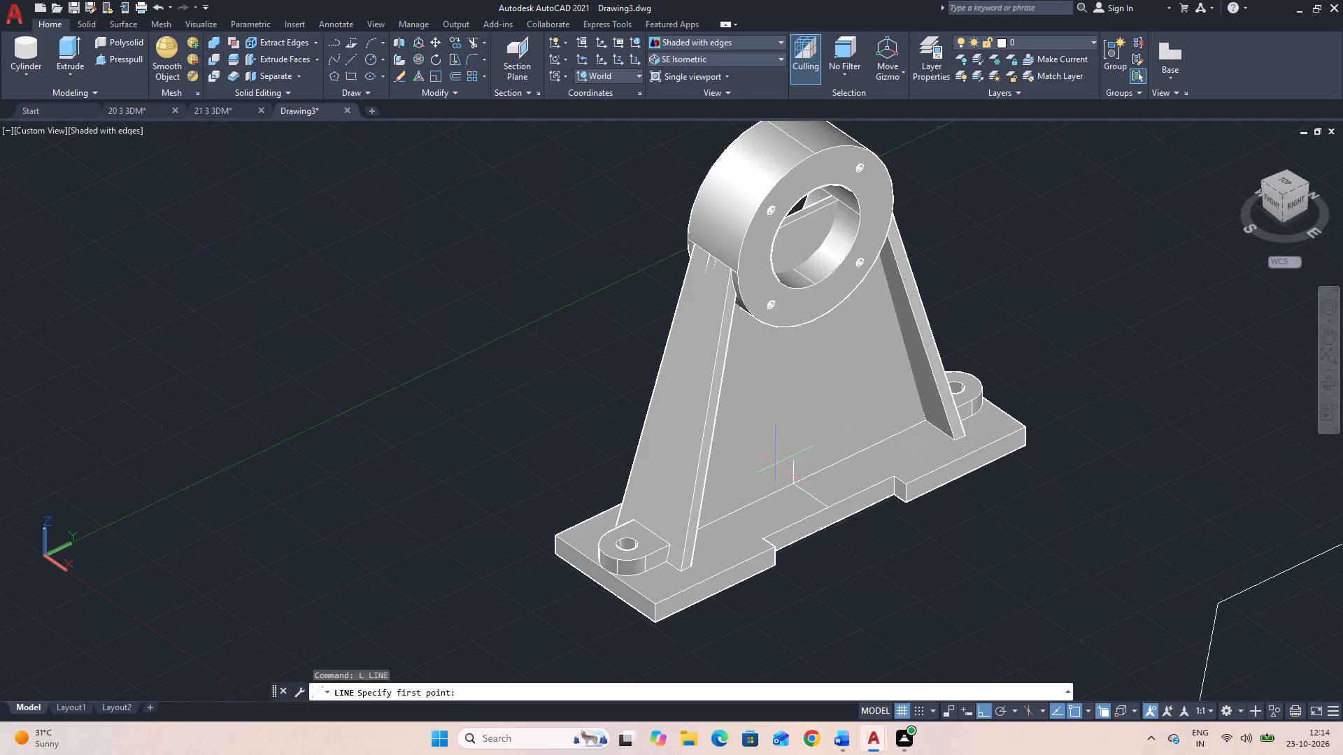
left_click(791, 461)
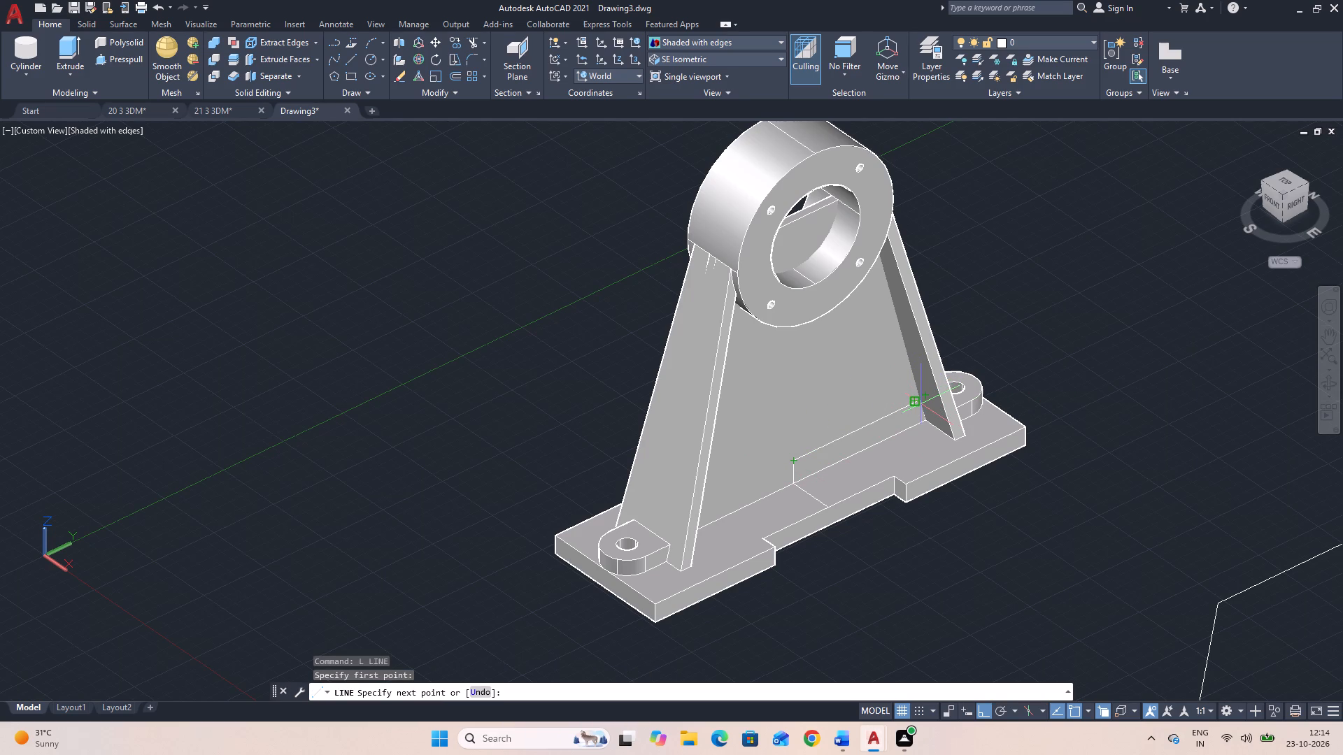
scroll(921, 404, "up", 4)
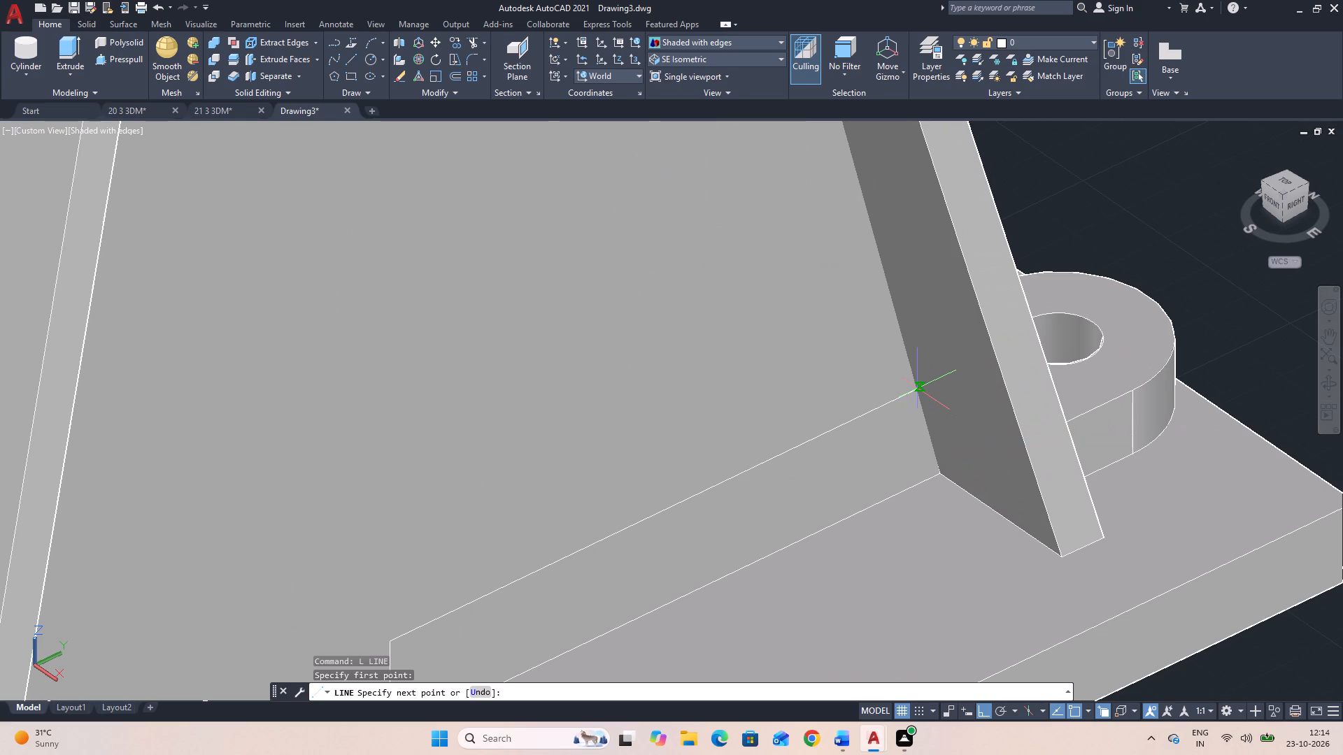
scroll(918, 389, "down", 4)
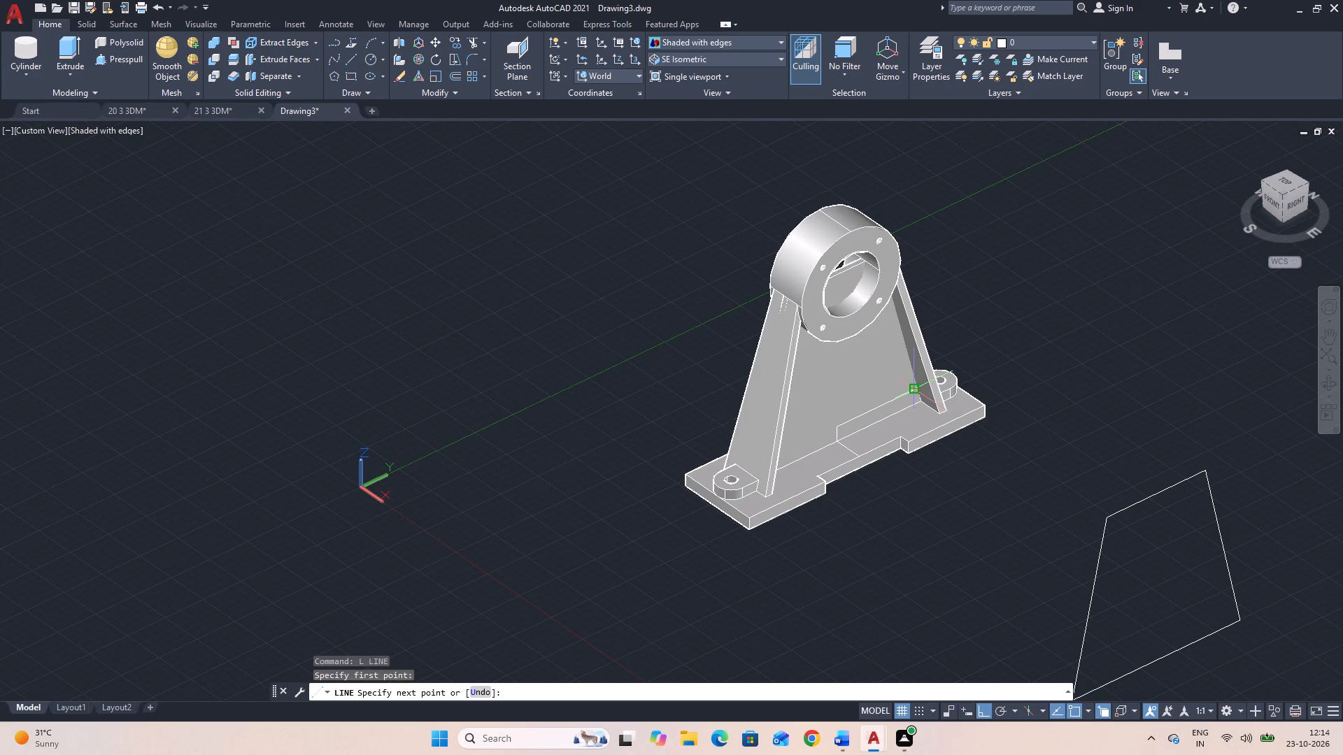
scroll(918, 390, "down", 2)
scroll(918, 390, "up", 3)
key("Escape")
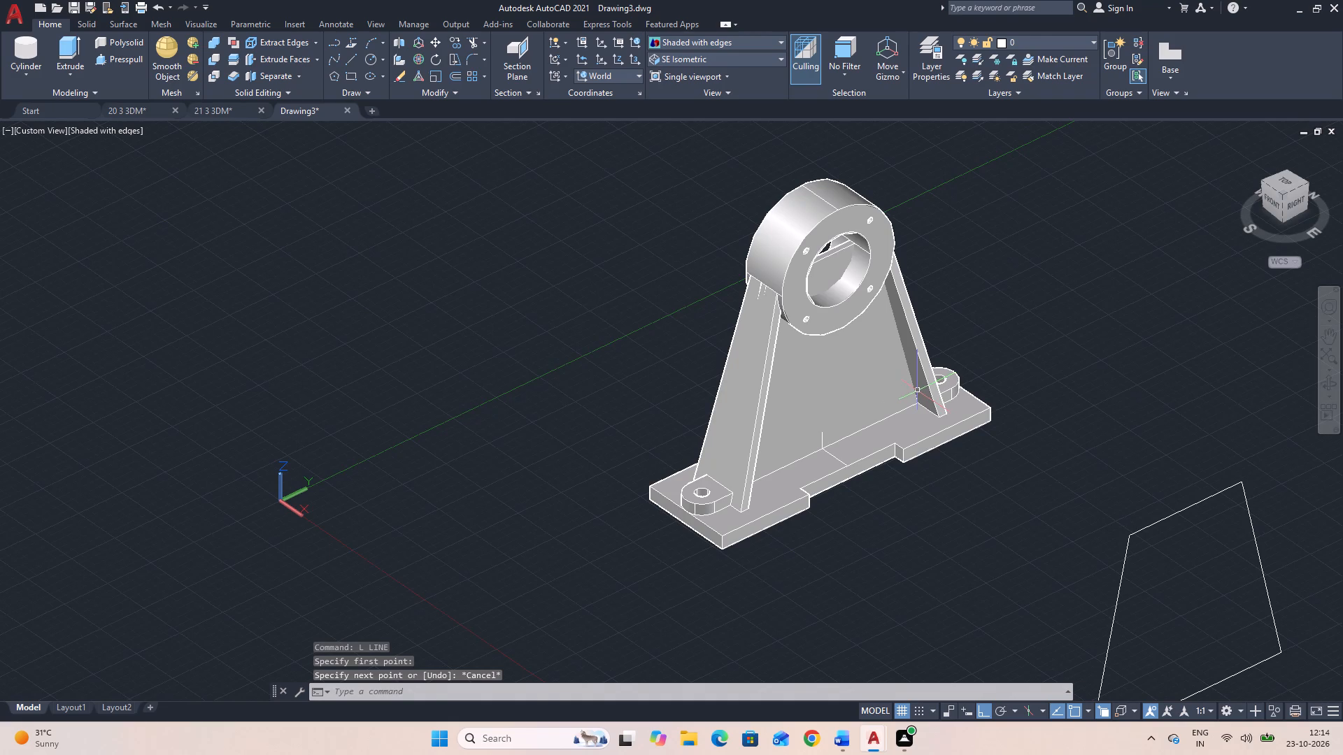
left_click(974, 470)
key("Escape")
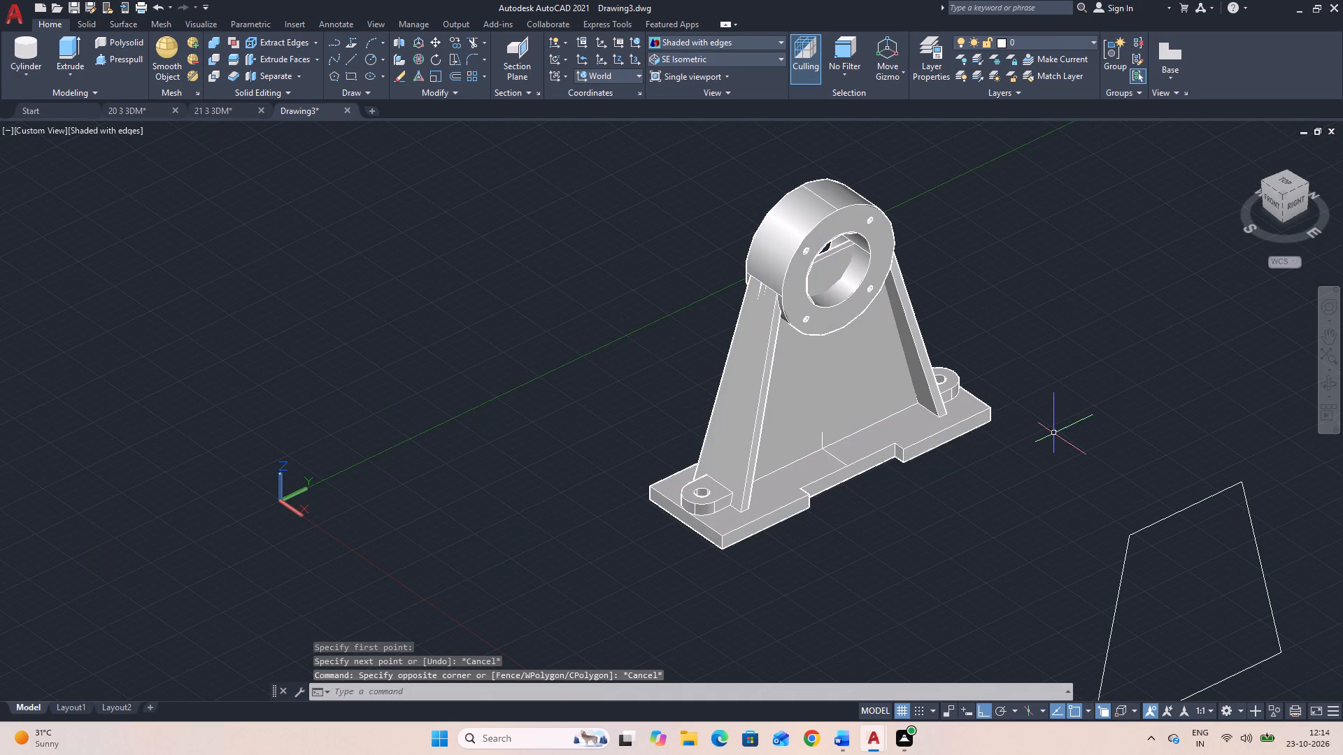
Union the base, bosses, supports, web and cylinder into a single solid.
type("UU")
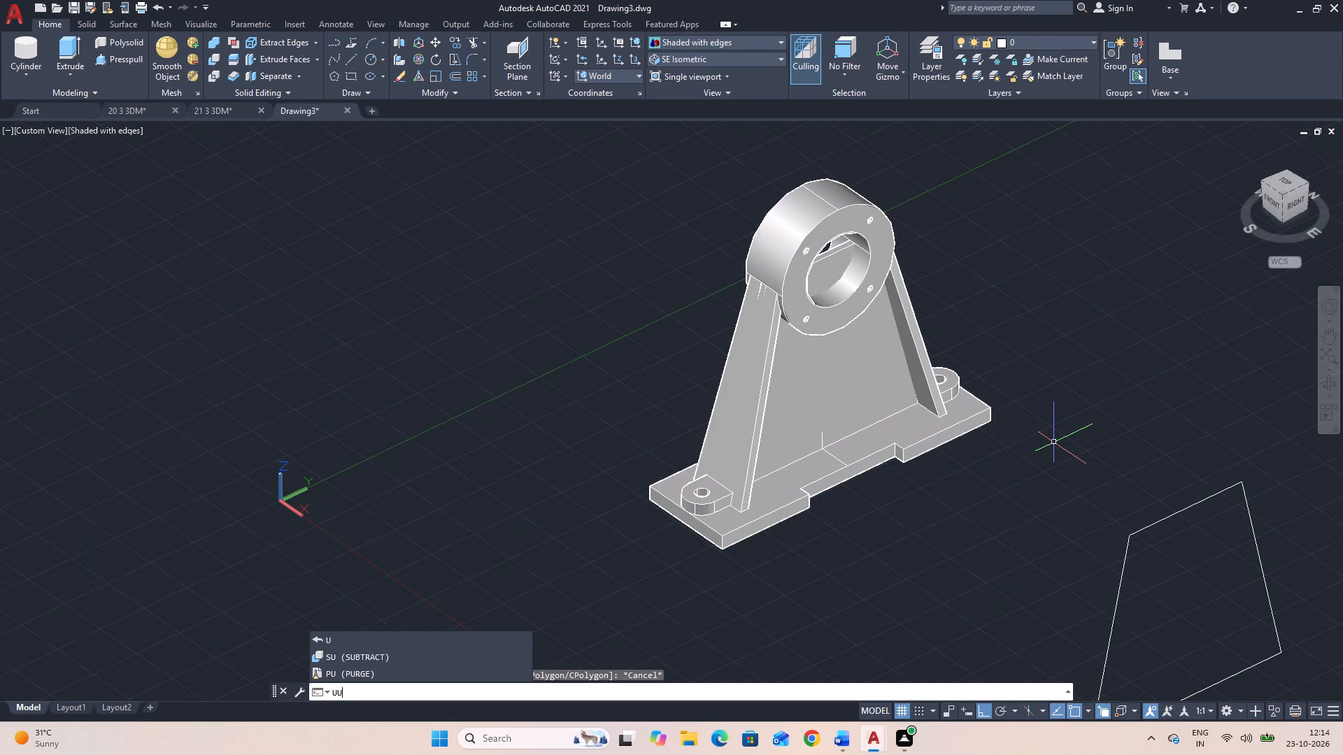
key("BackSpace")
type("NIO")
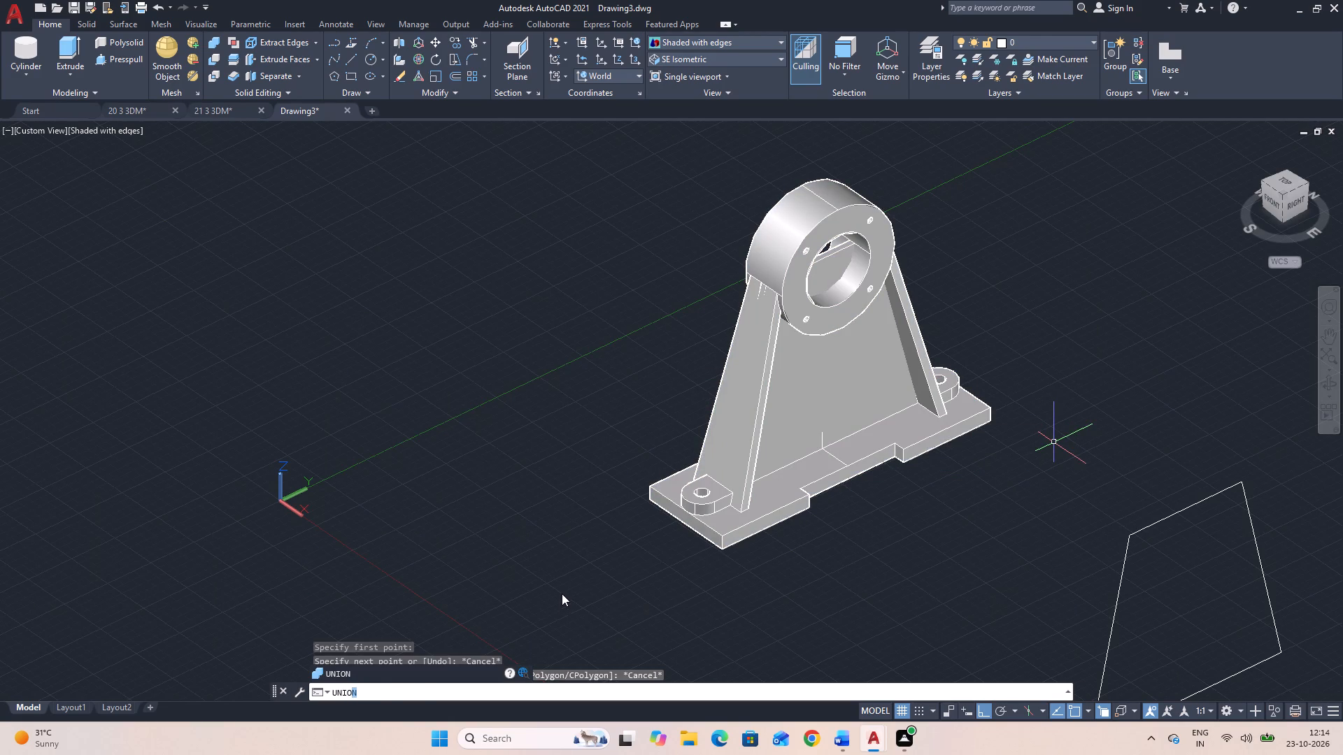
key("Return")
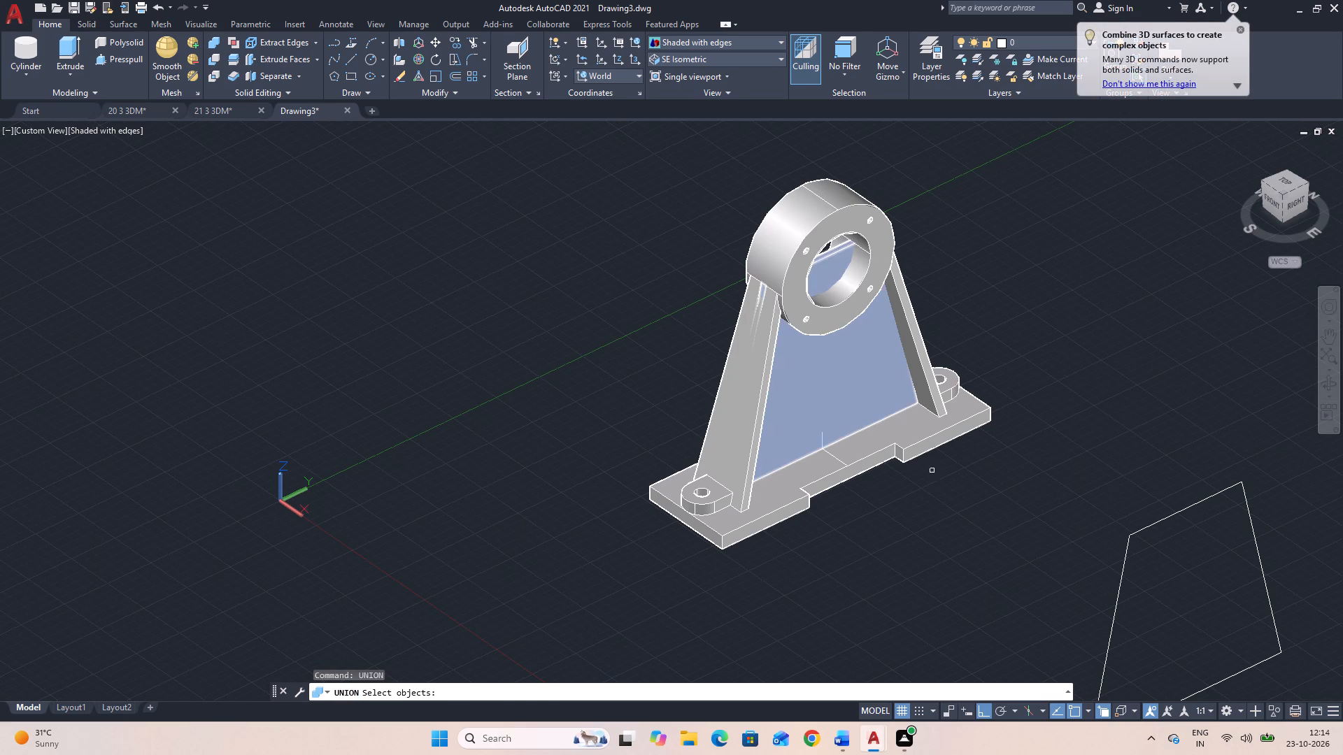
left_click(937, 484)
left_click(674, 417)
key("Return")
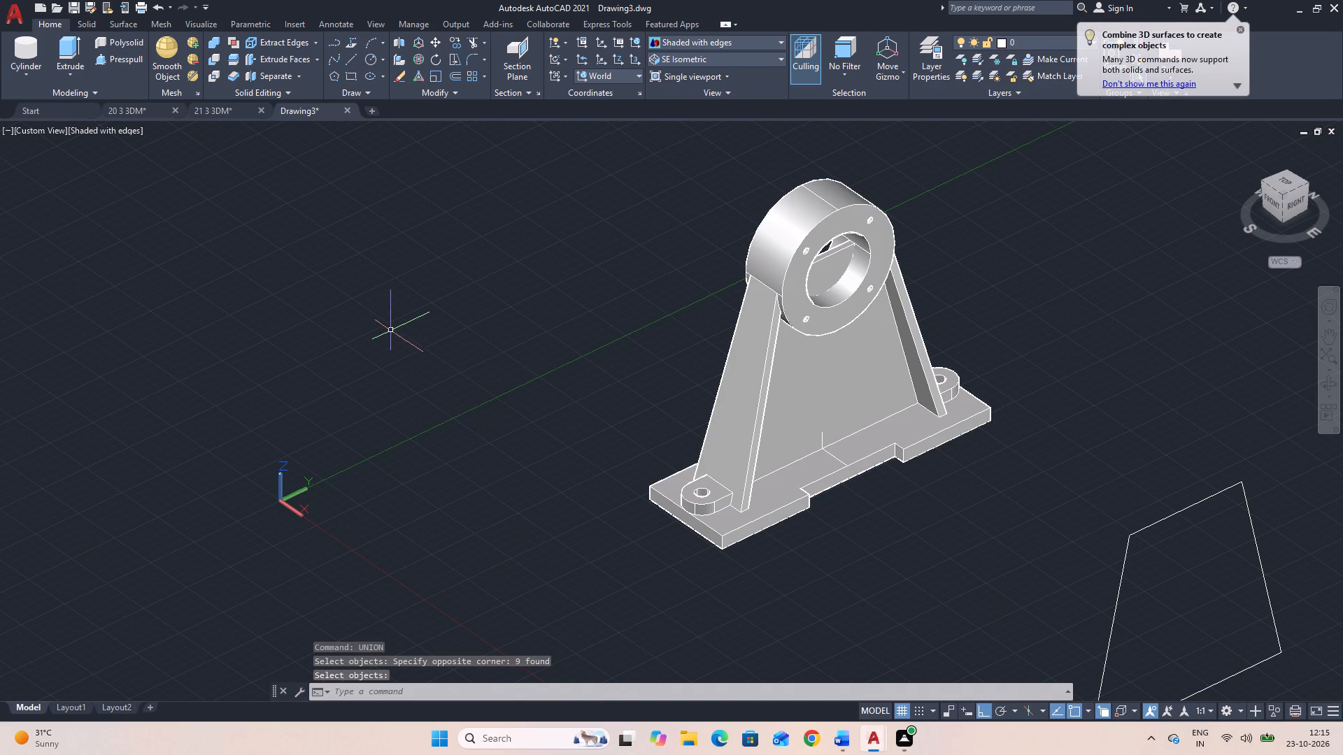
Presspull the web area visible inside the cylinder's bore back through the part to clear the bore.
left_click(124, 56)
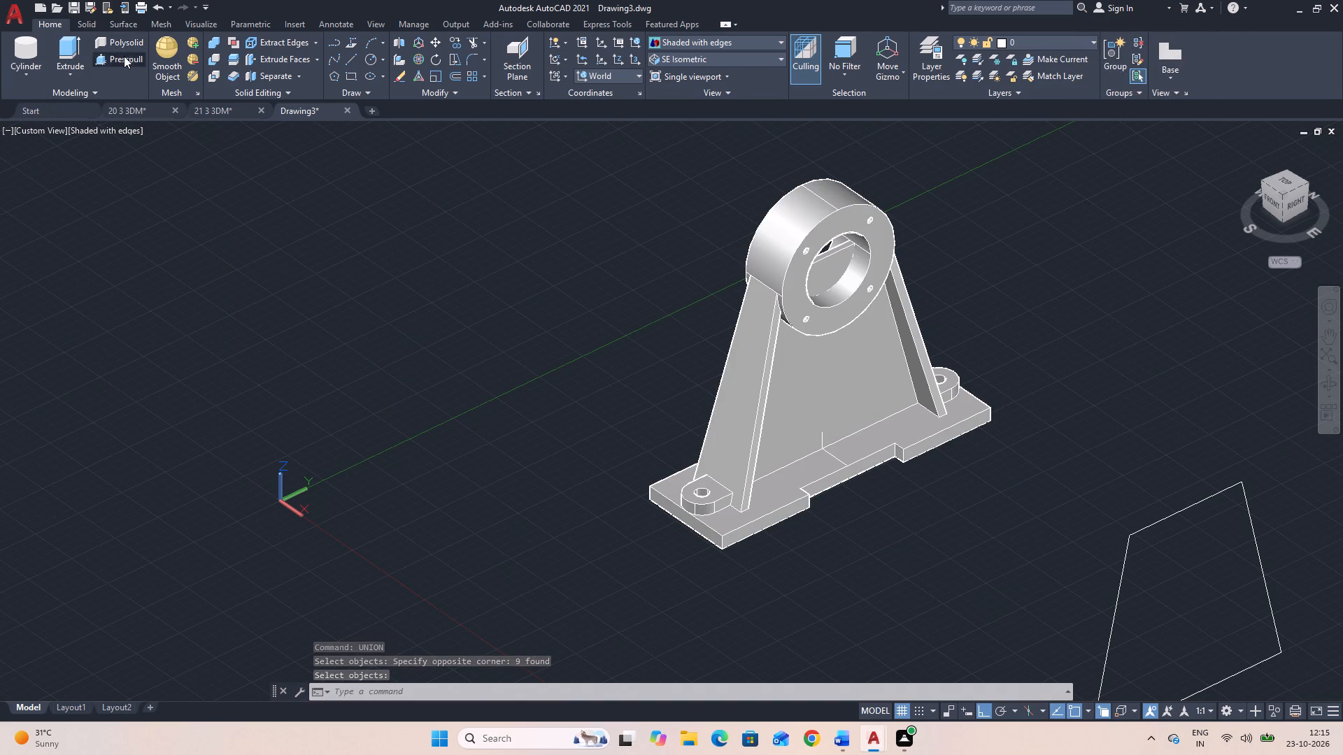
left_click(820, 271)
left_click(610, 240)
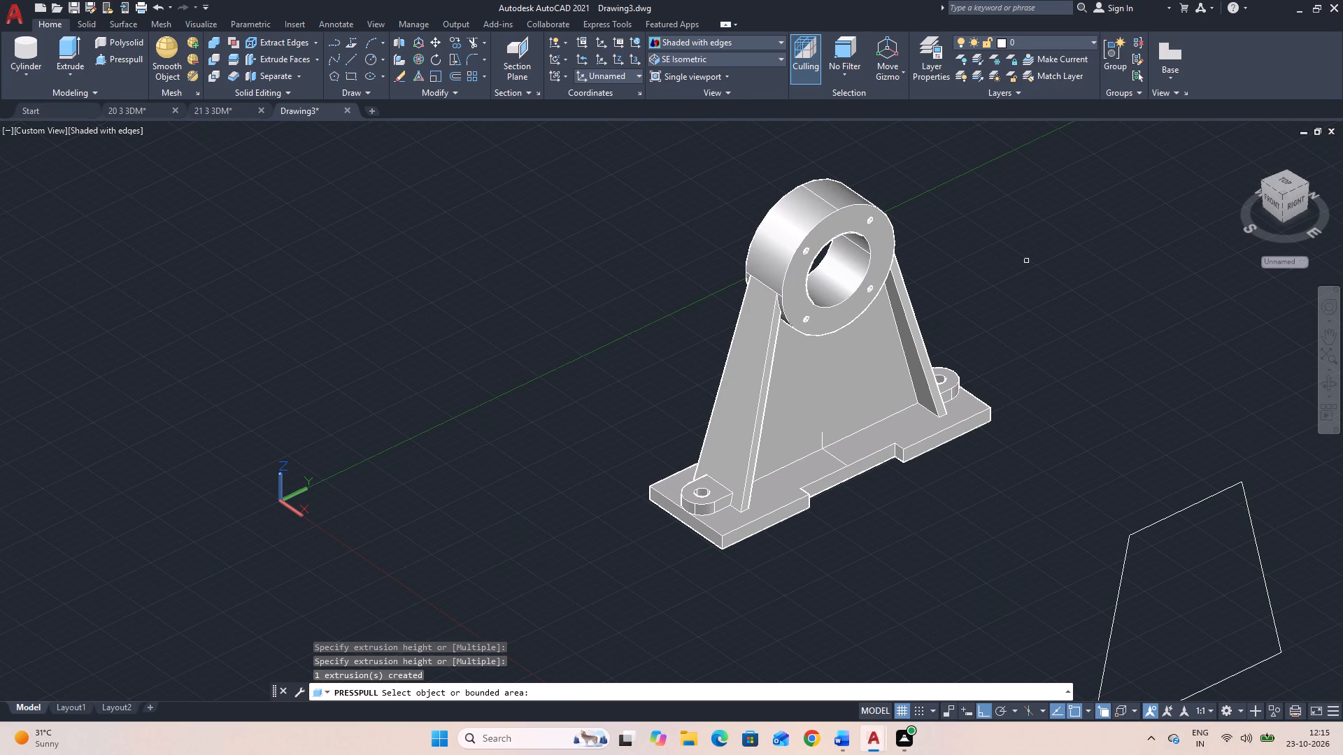
key("Escape")
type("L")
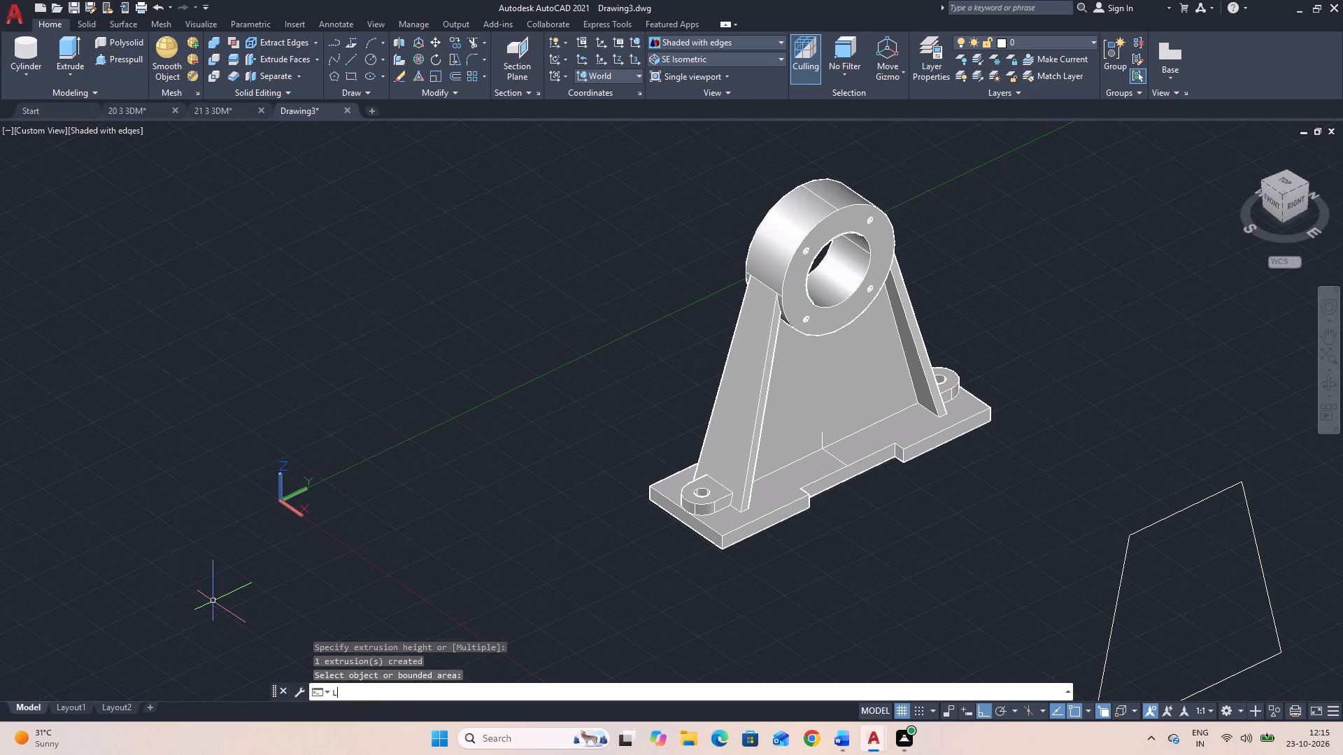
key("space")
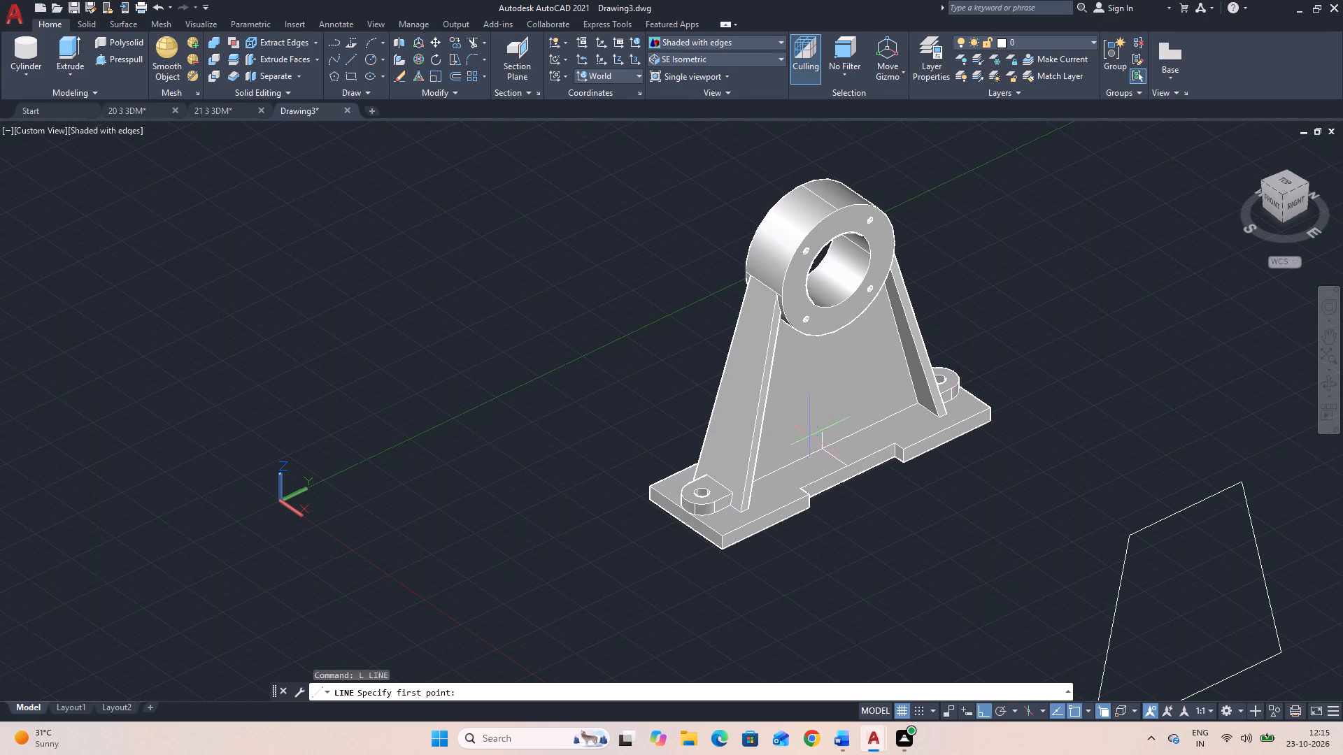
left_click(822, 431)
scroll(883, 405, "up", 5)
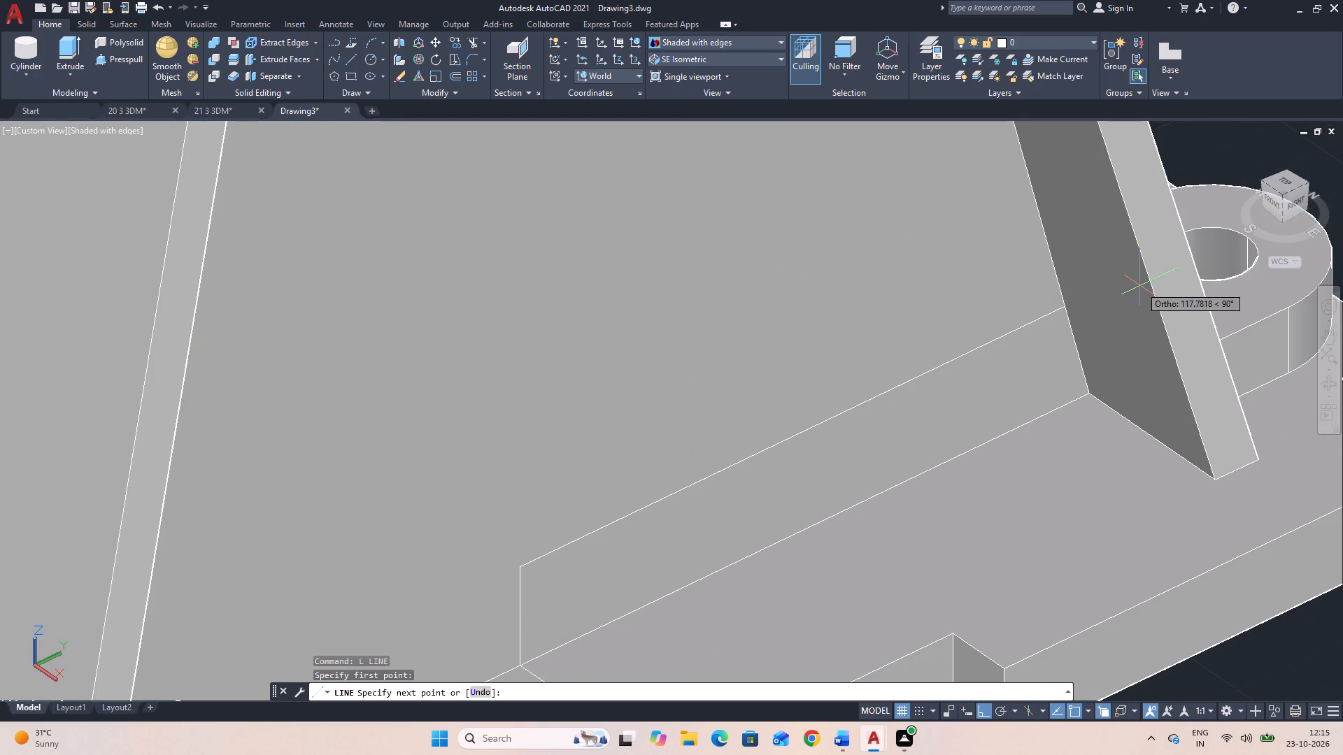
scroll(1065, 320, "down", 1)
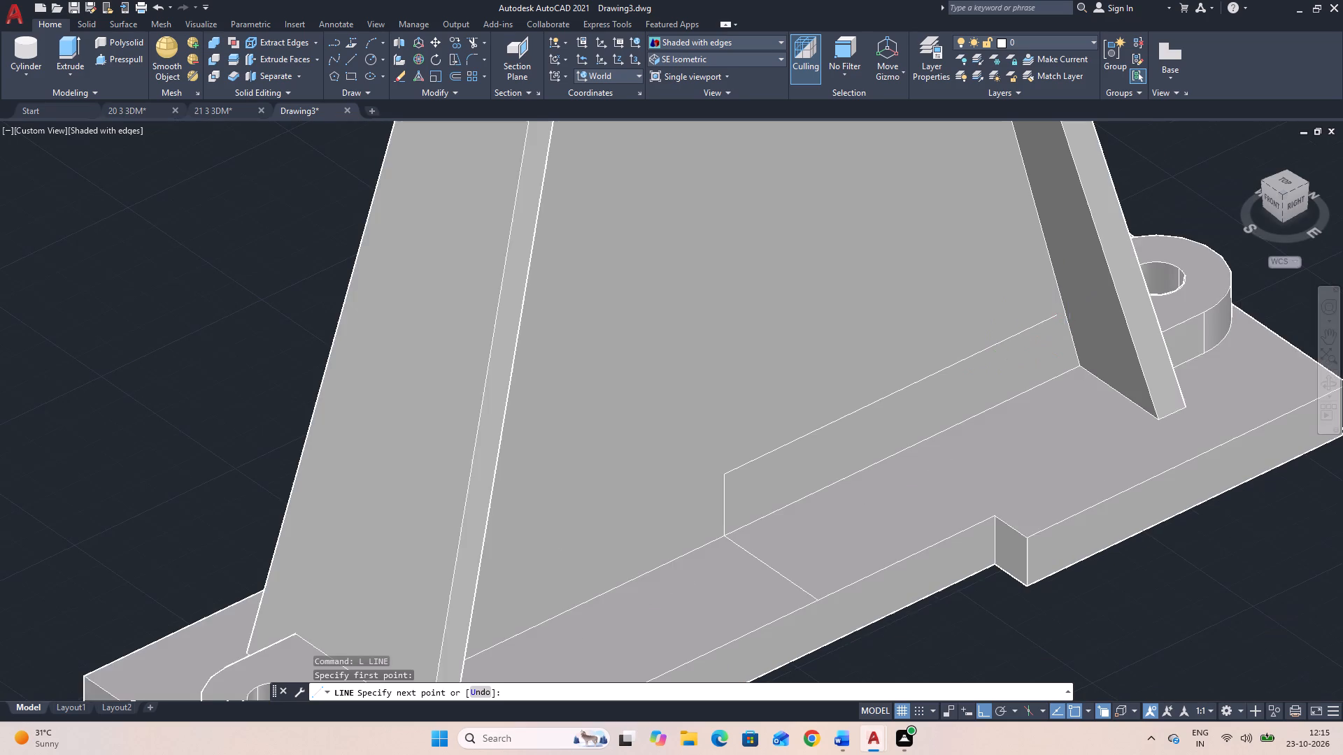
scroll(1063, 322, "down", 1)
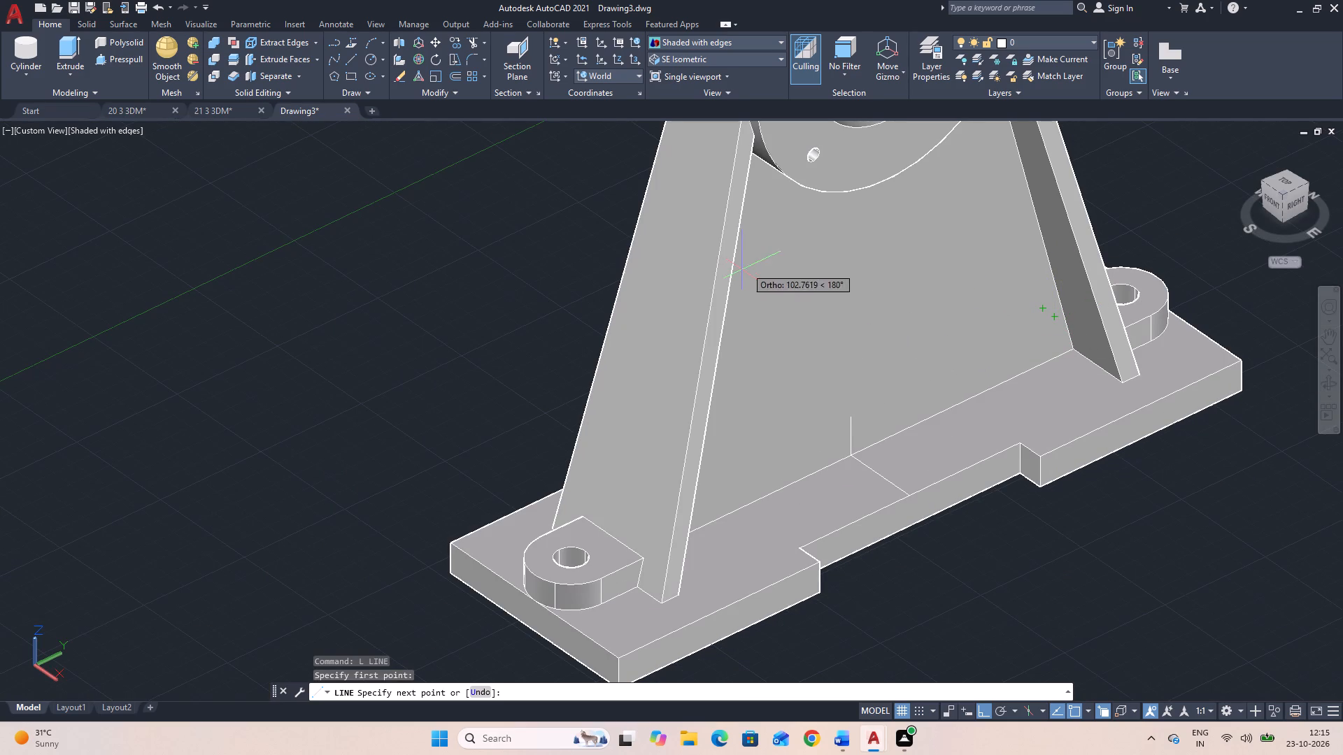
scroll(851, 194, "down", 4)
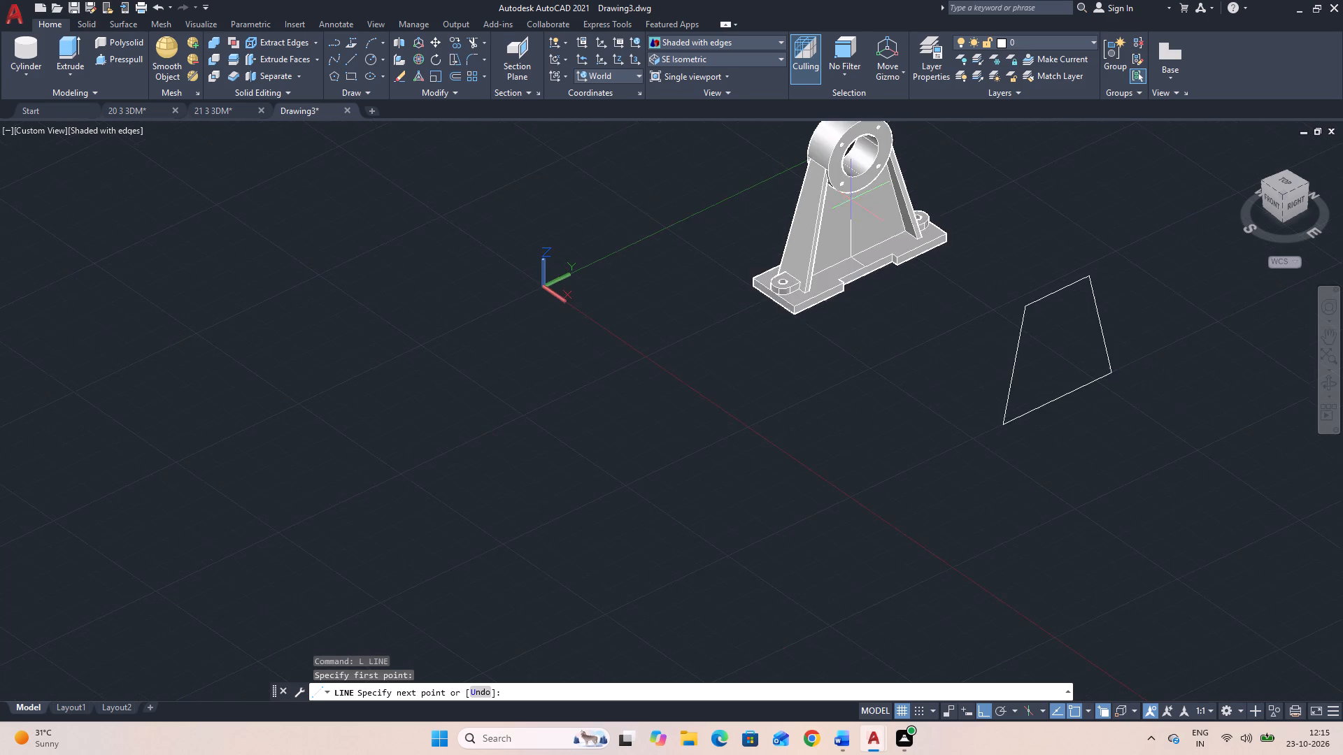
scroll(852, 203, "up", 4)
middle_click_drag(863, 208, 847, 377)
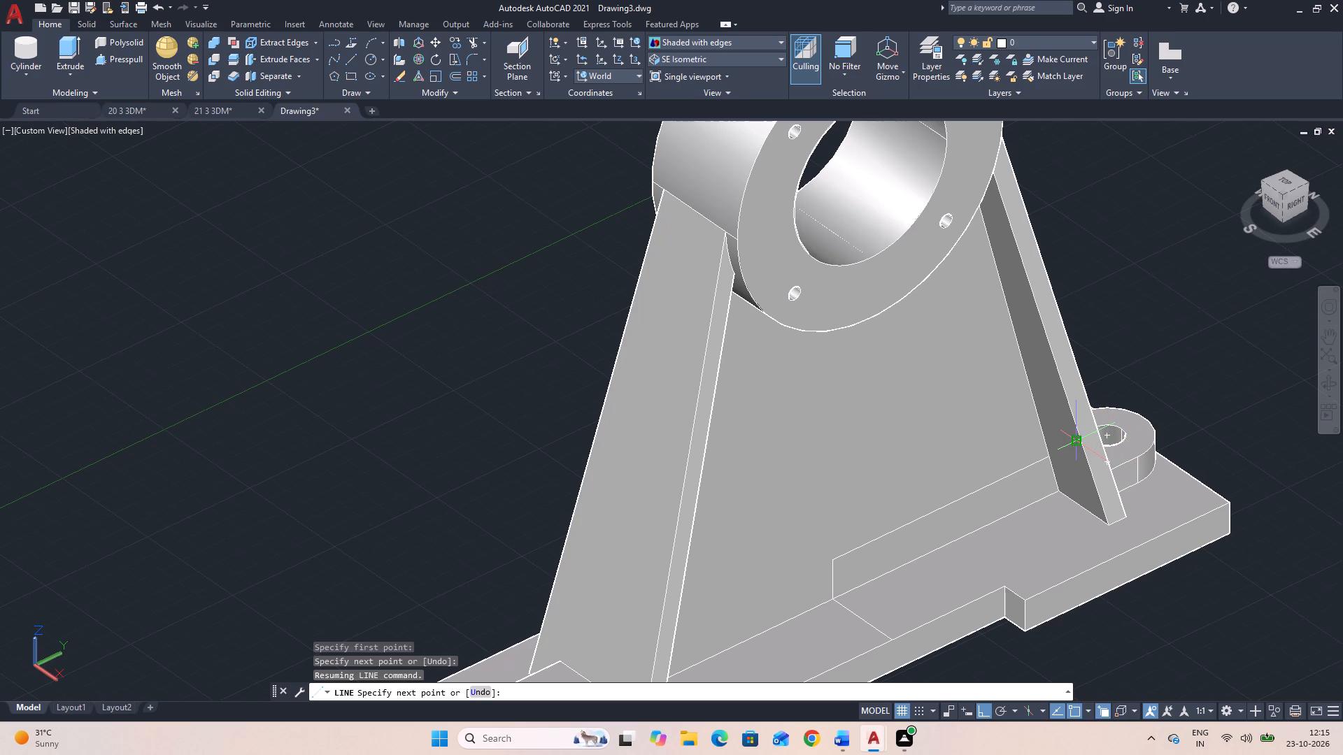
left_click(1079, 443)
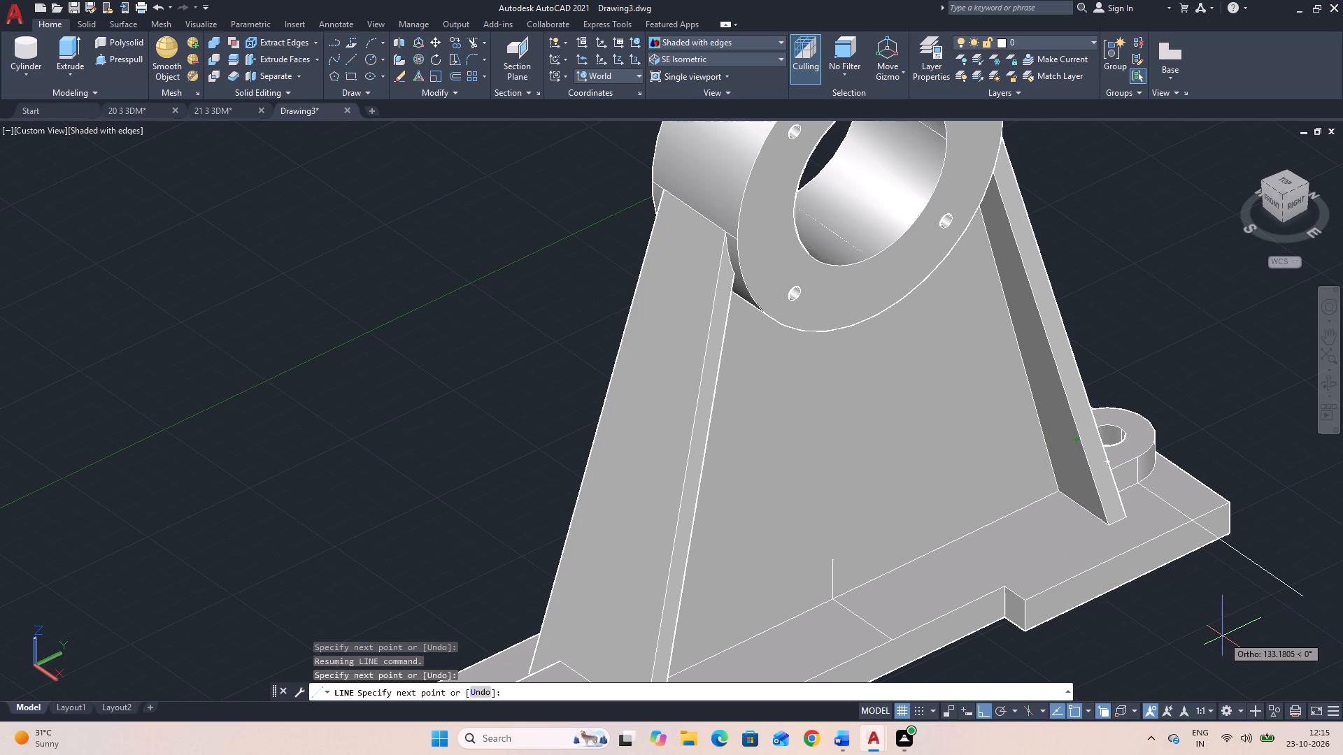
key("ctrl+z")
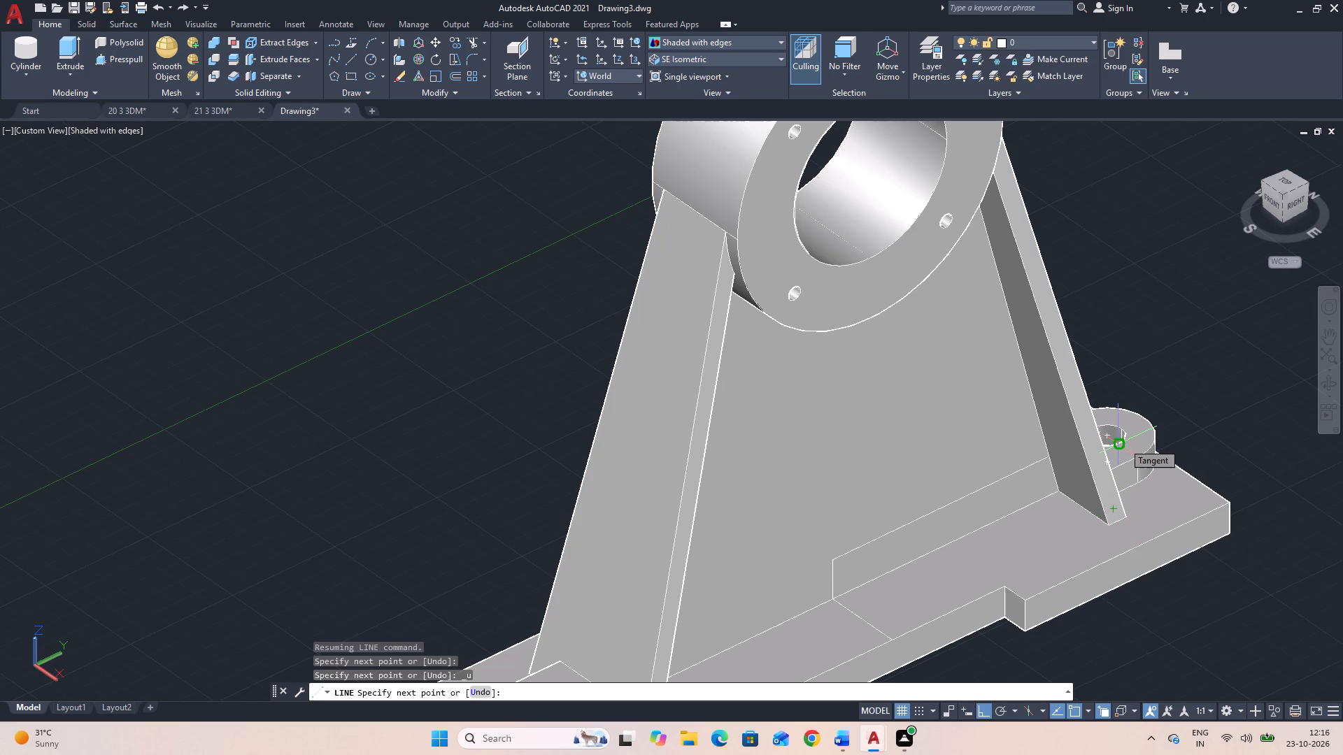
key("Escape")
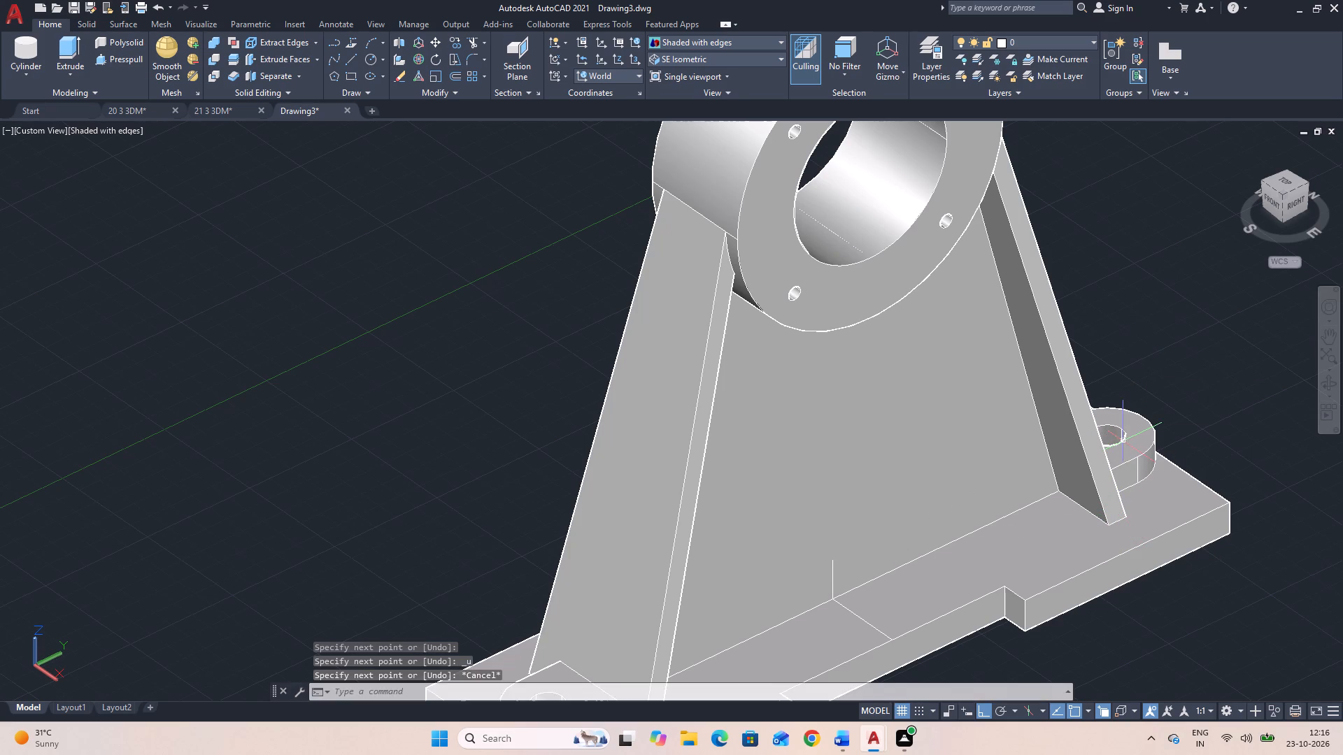
Draw a 25-long horizontal line inward across the web's face from about mid-height of the right support's inner edge.
type("L")
key("space")
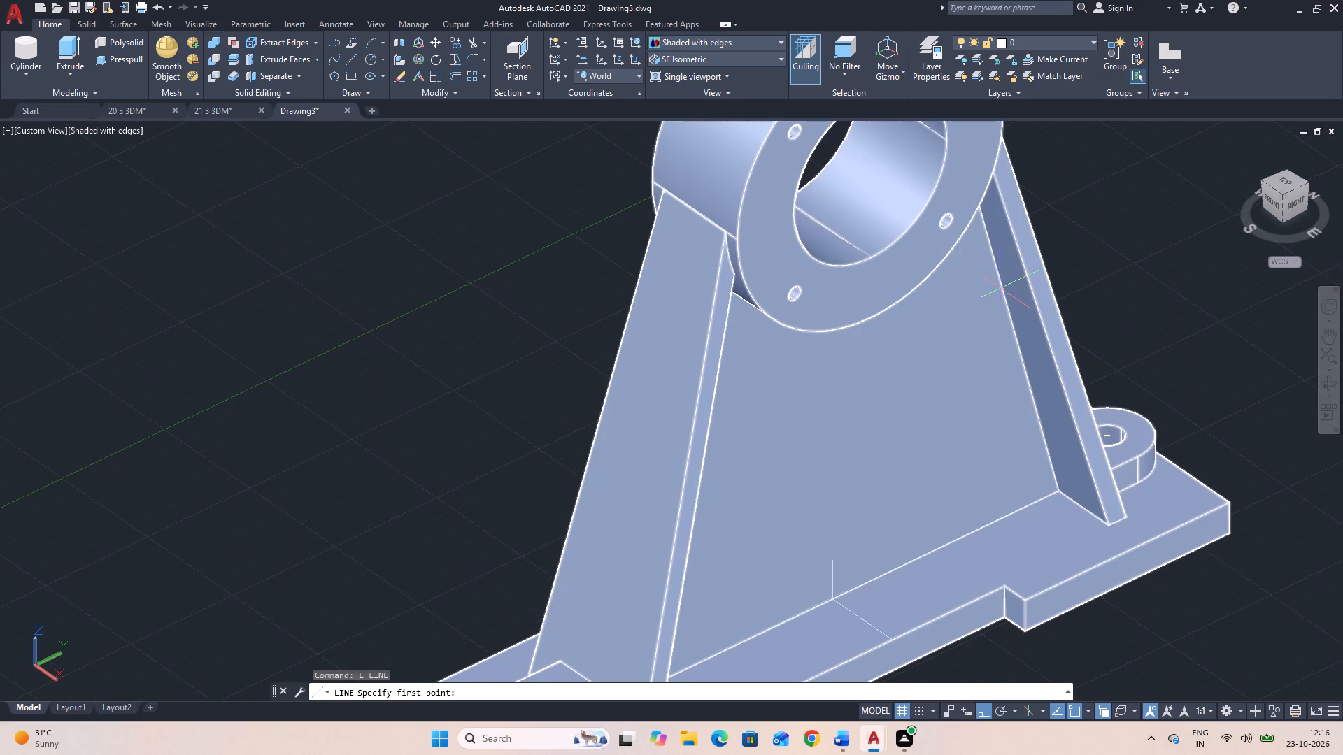
left_click(1009, 312)
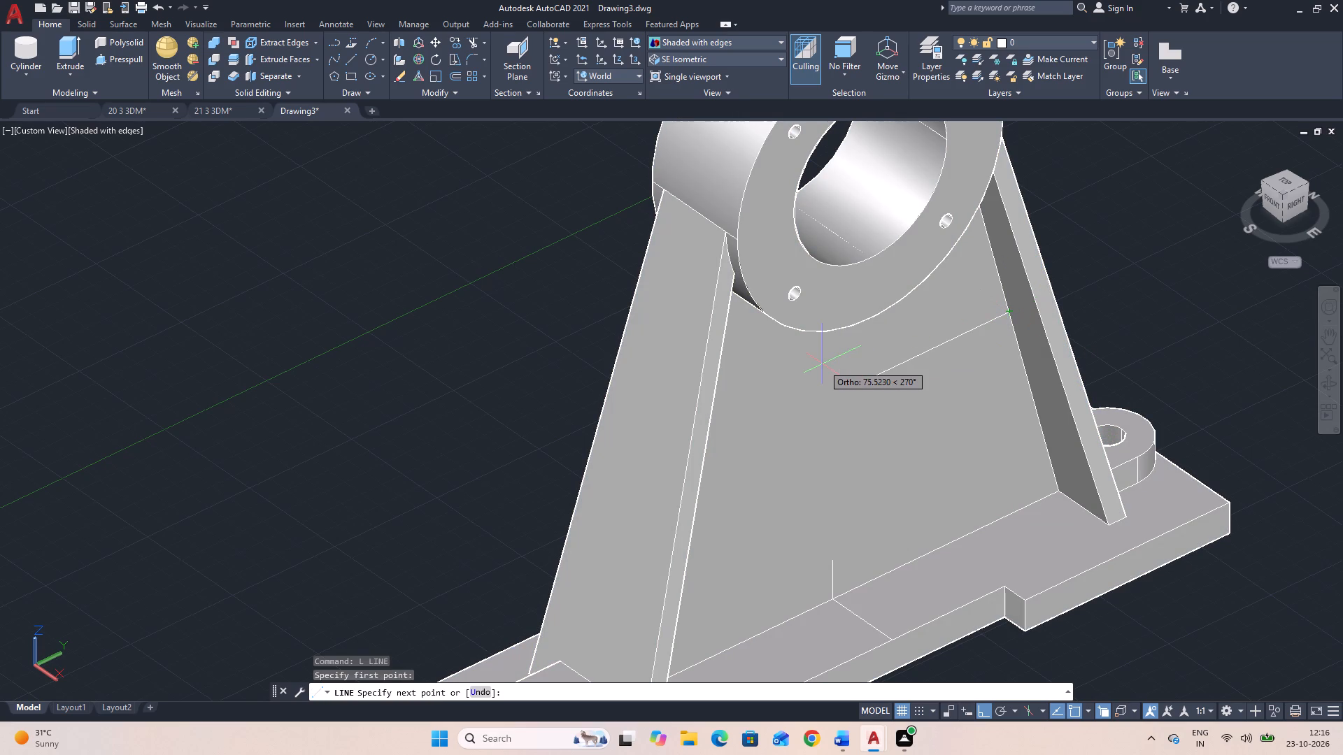
key("2")
key("5")
key("Return")
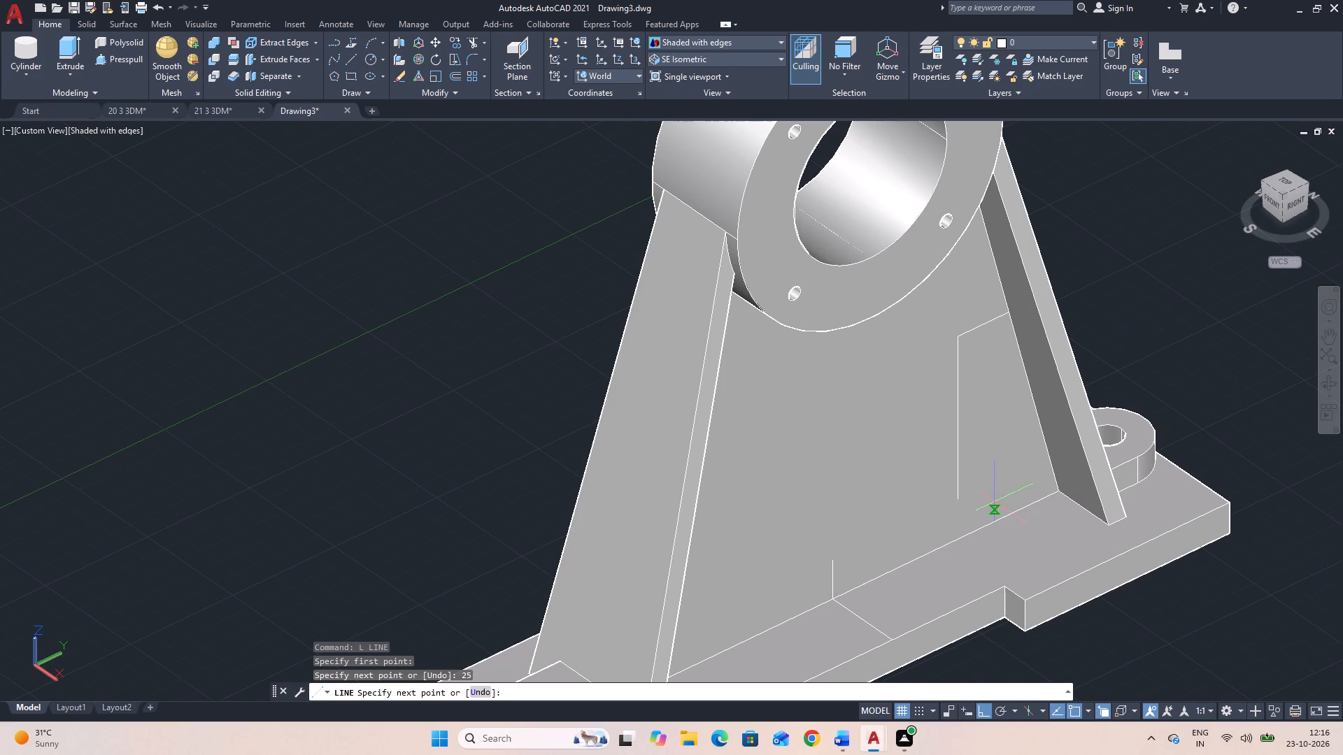
key("Escape")
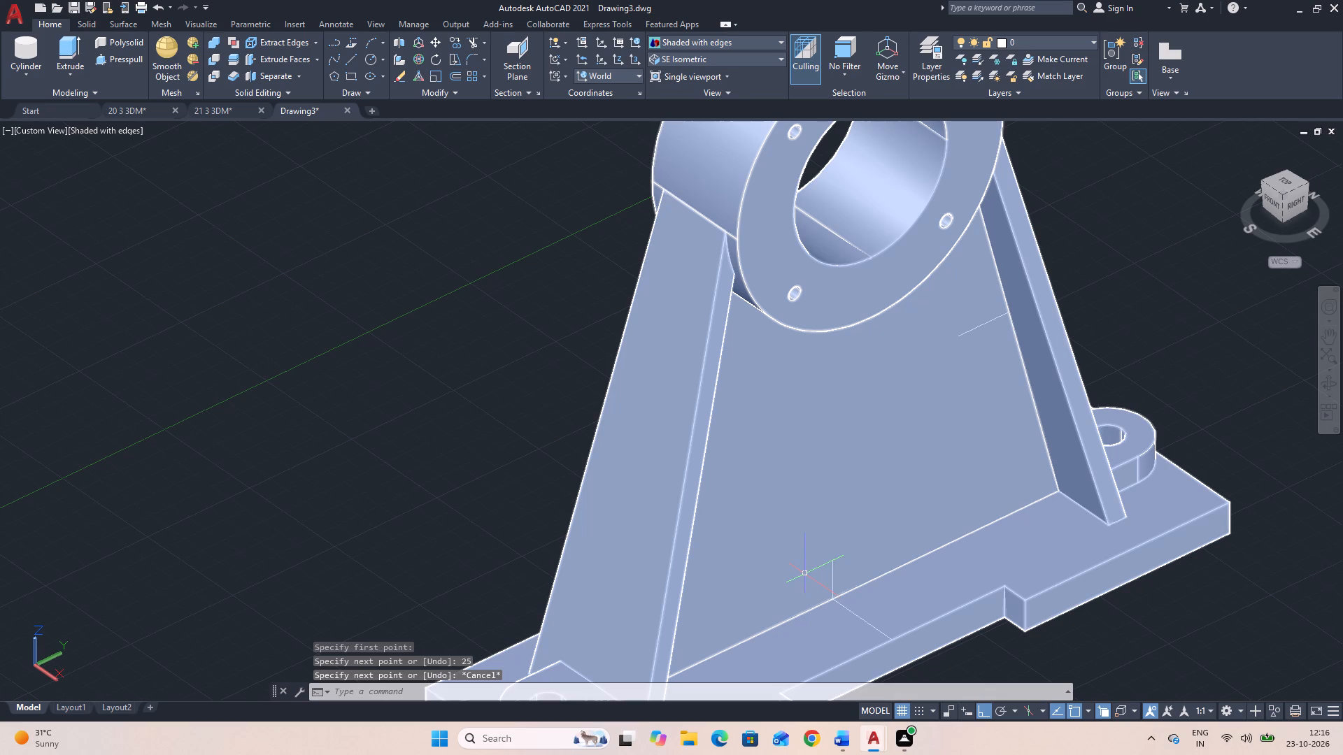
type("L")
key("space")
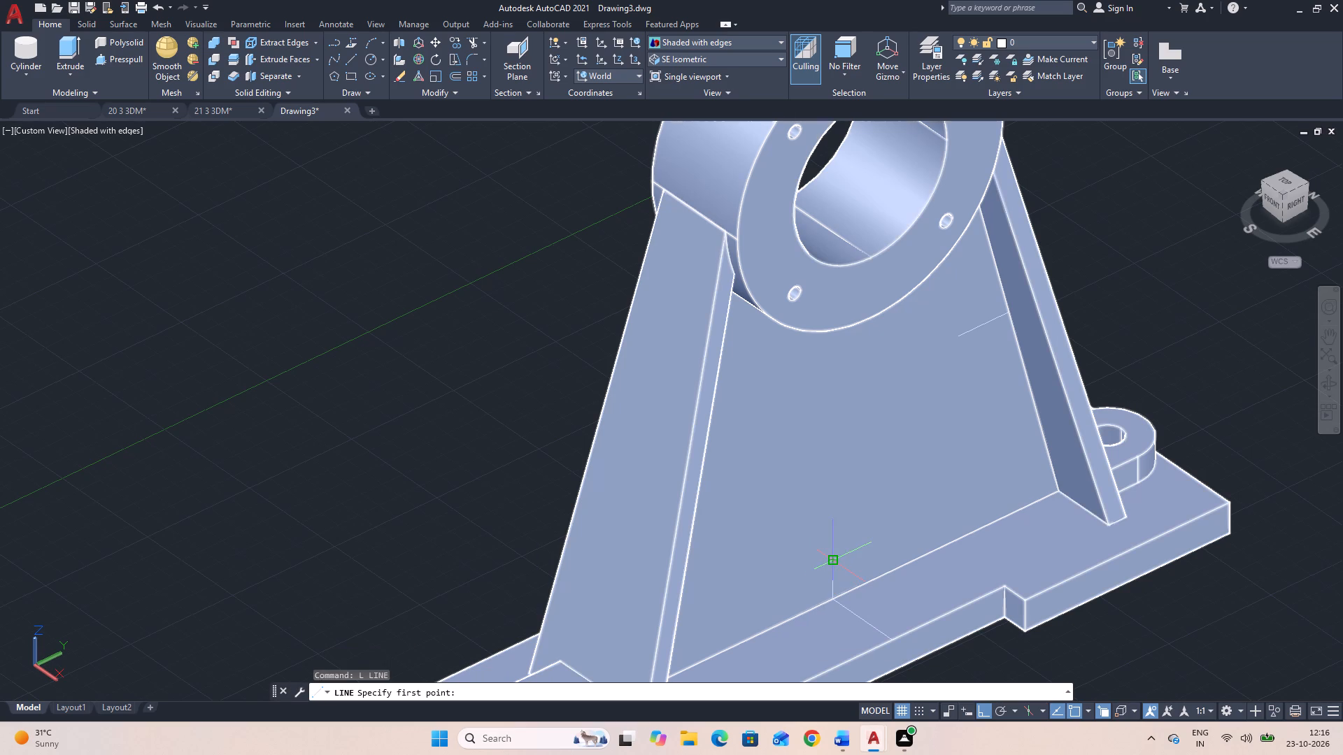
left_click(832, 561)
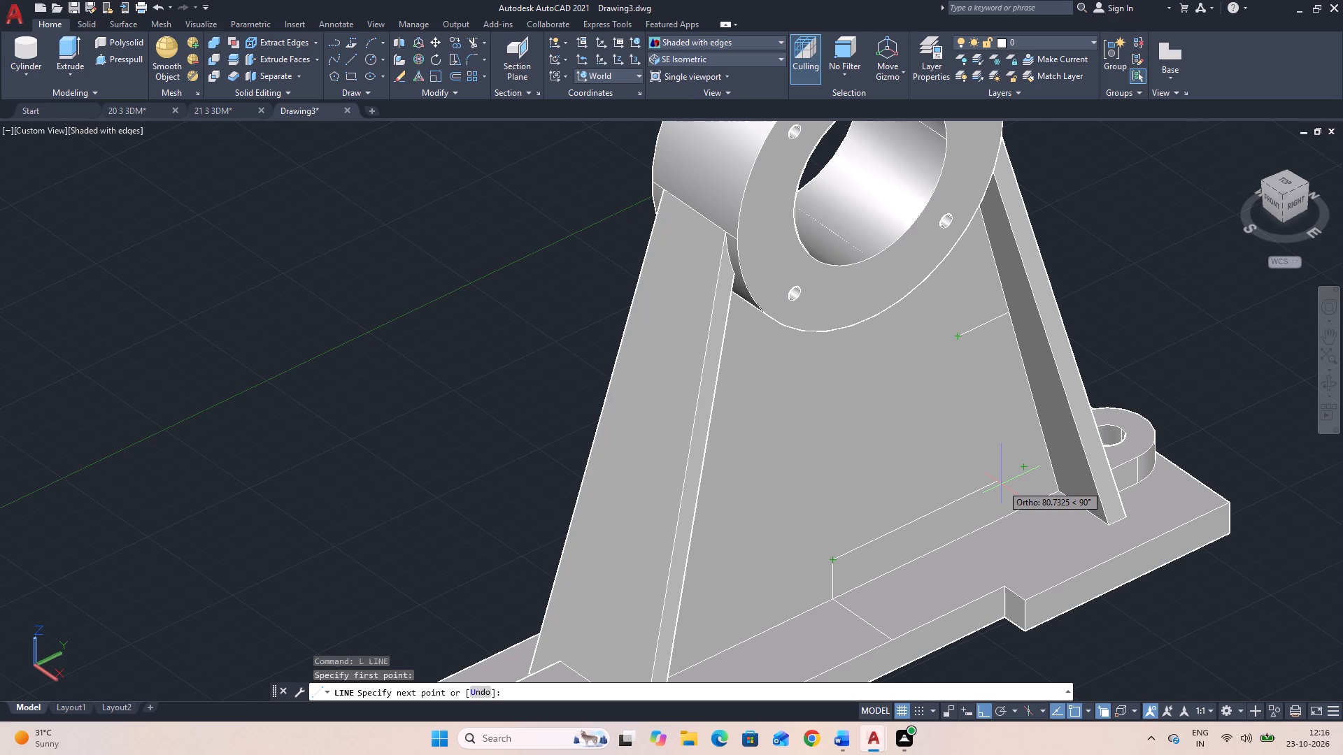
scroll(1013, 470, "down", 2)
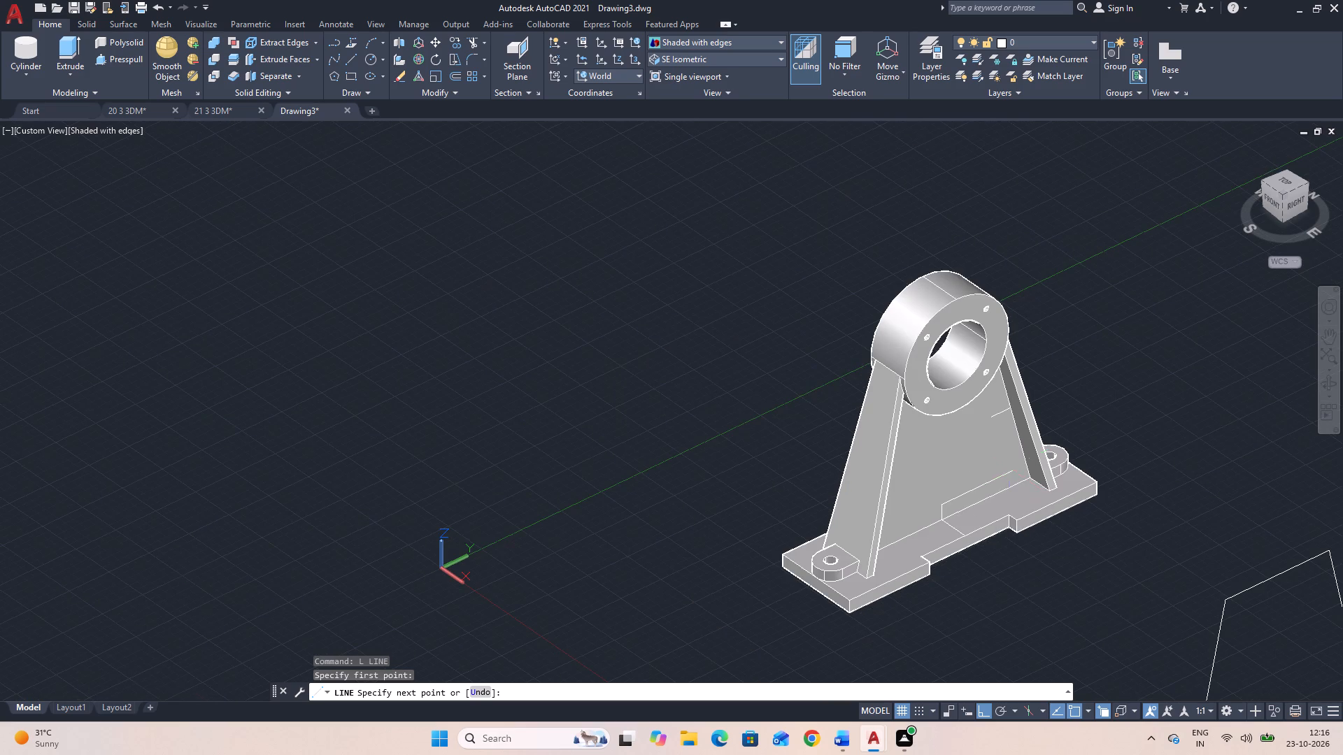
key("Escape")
Draw a 25-long horizontal line inward from the midpoint of the separate trapezoid outline's right slanted side.
middle_click_drag(1002, 587, 997, 584)
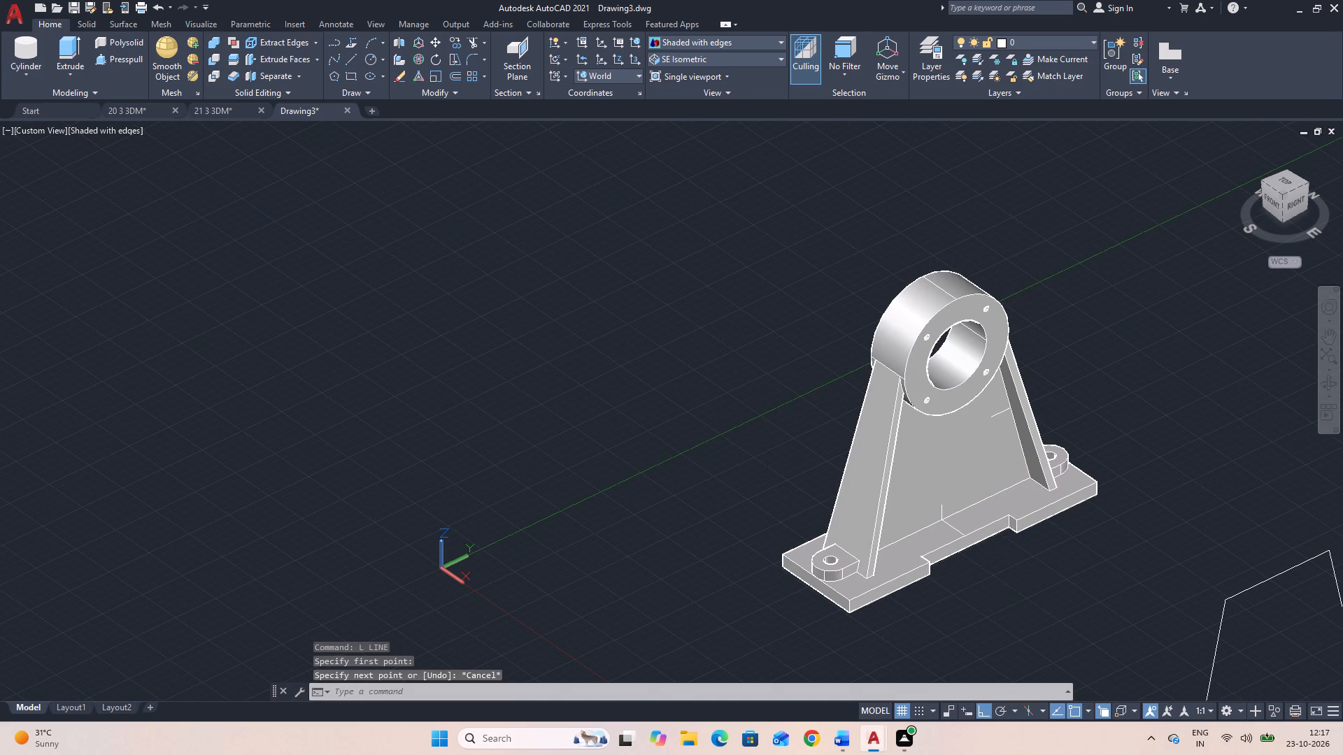
middle_click_drag(997, 584, 833, 408)
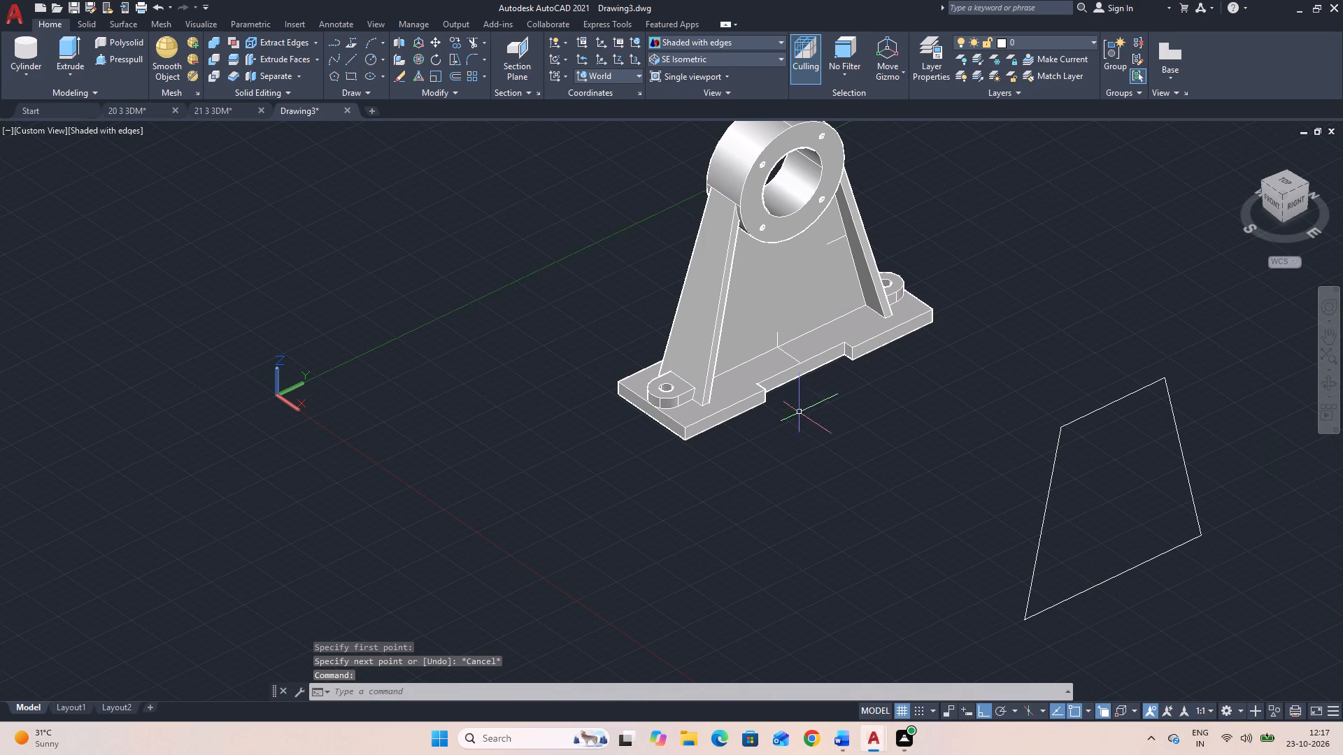
type("L")
key("space")
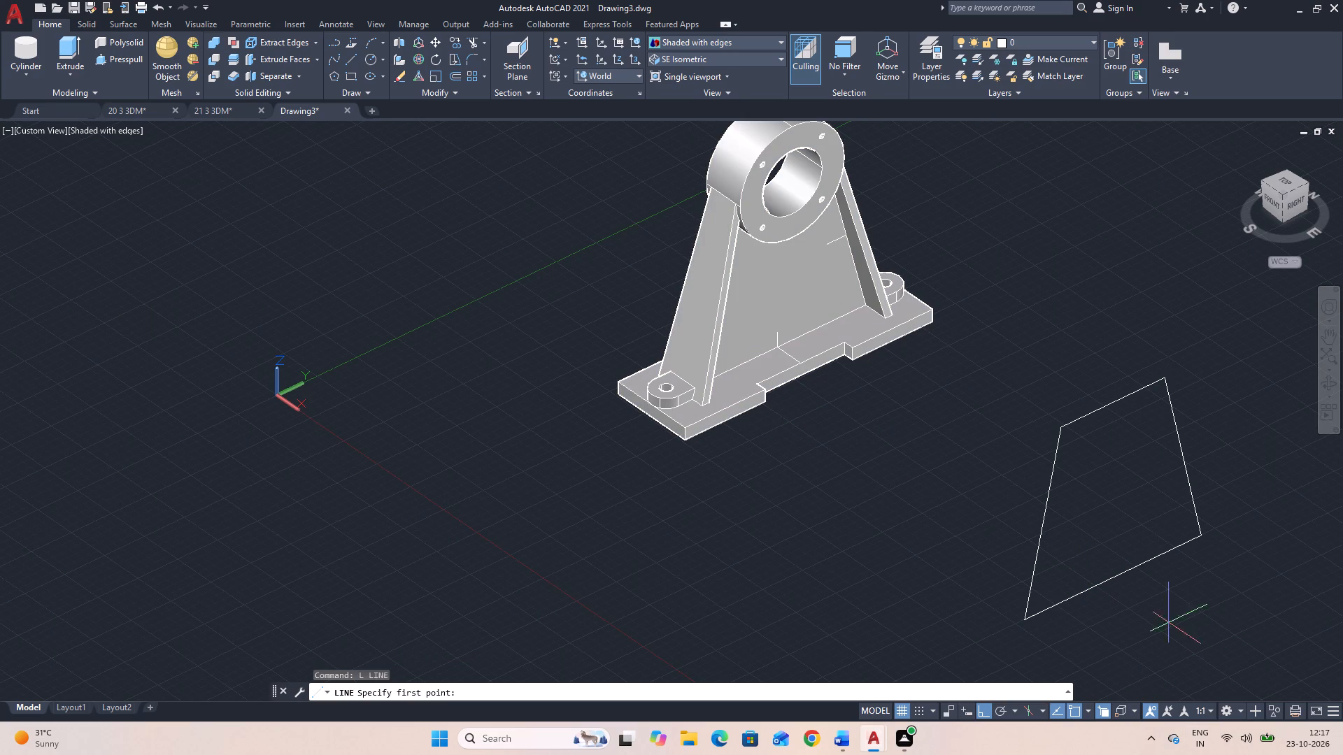
left_click(1184, 459)
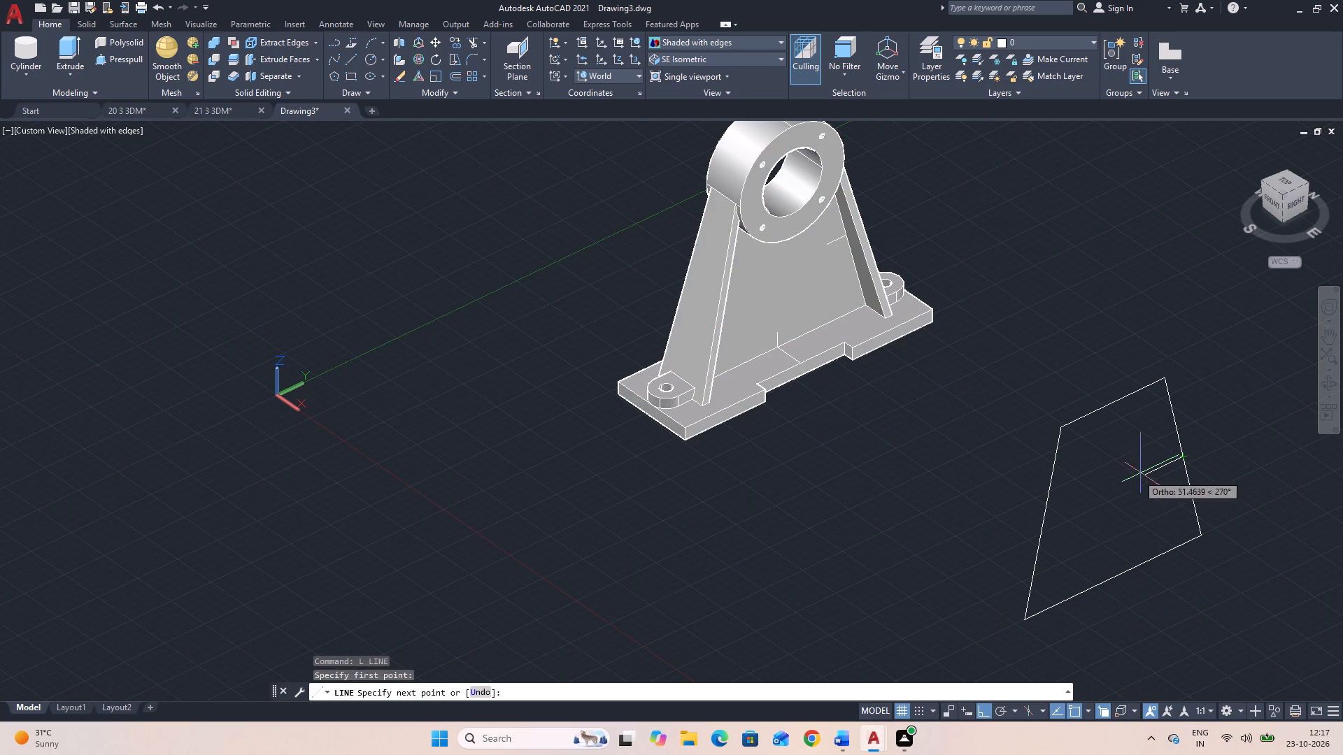
type("25")
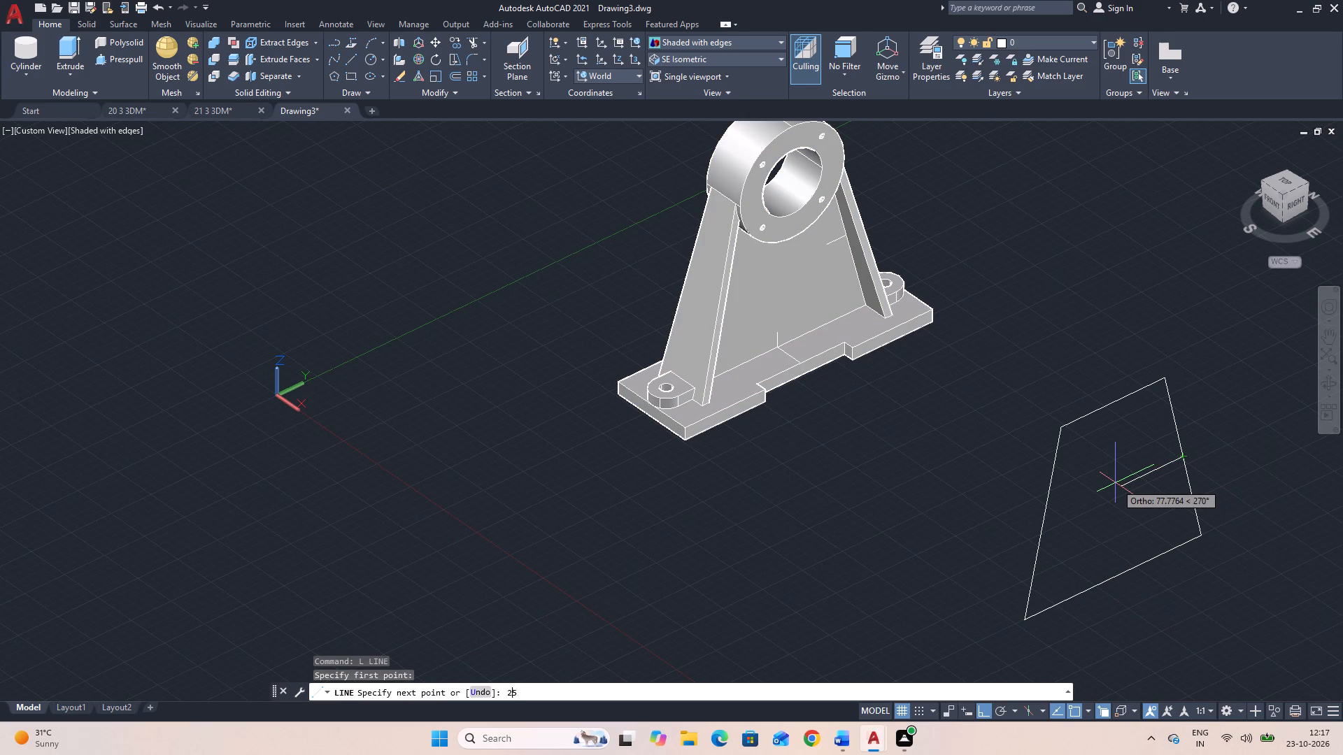
key("Return")
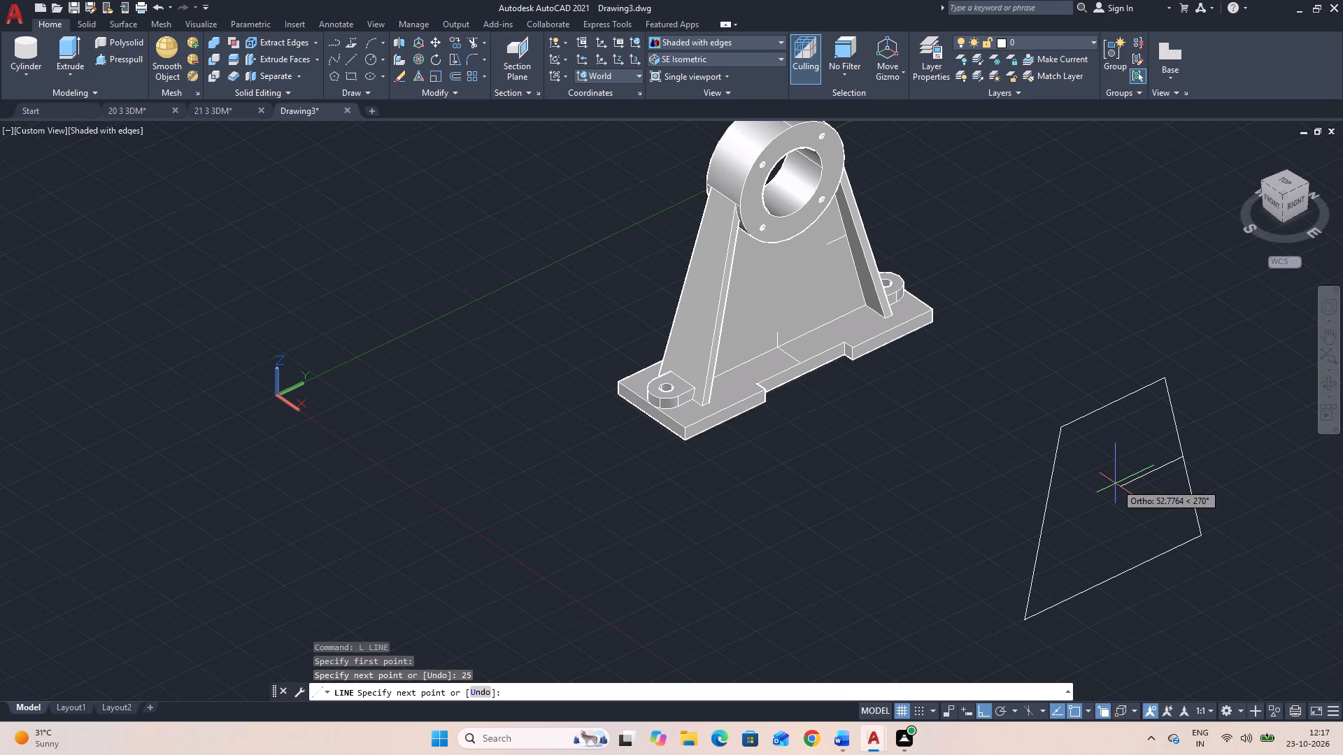
key("Escape")
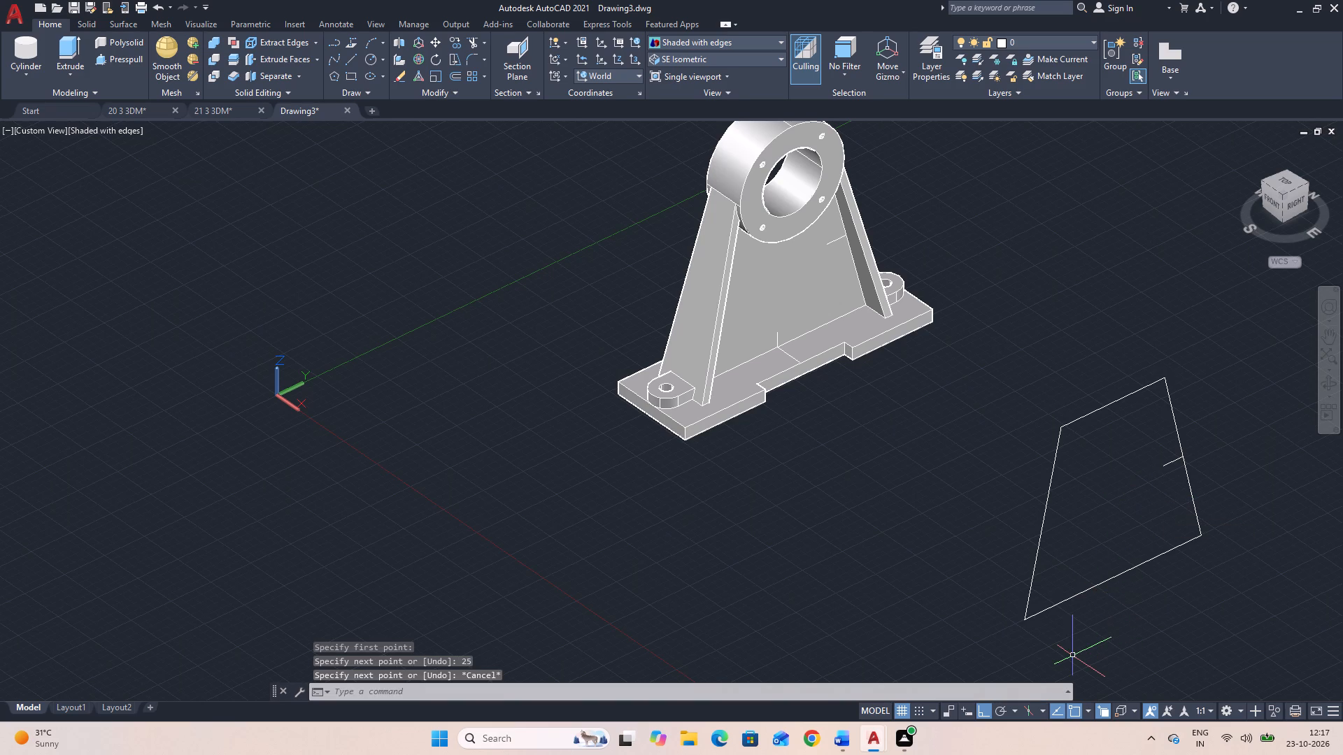
Draw an 18-long vertical line upward from the midpoint of the trapezoid outline's bottom edge.
type("L")
key("space")
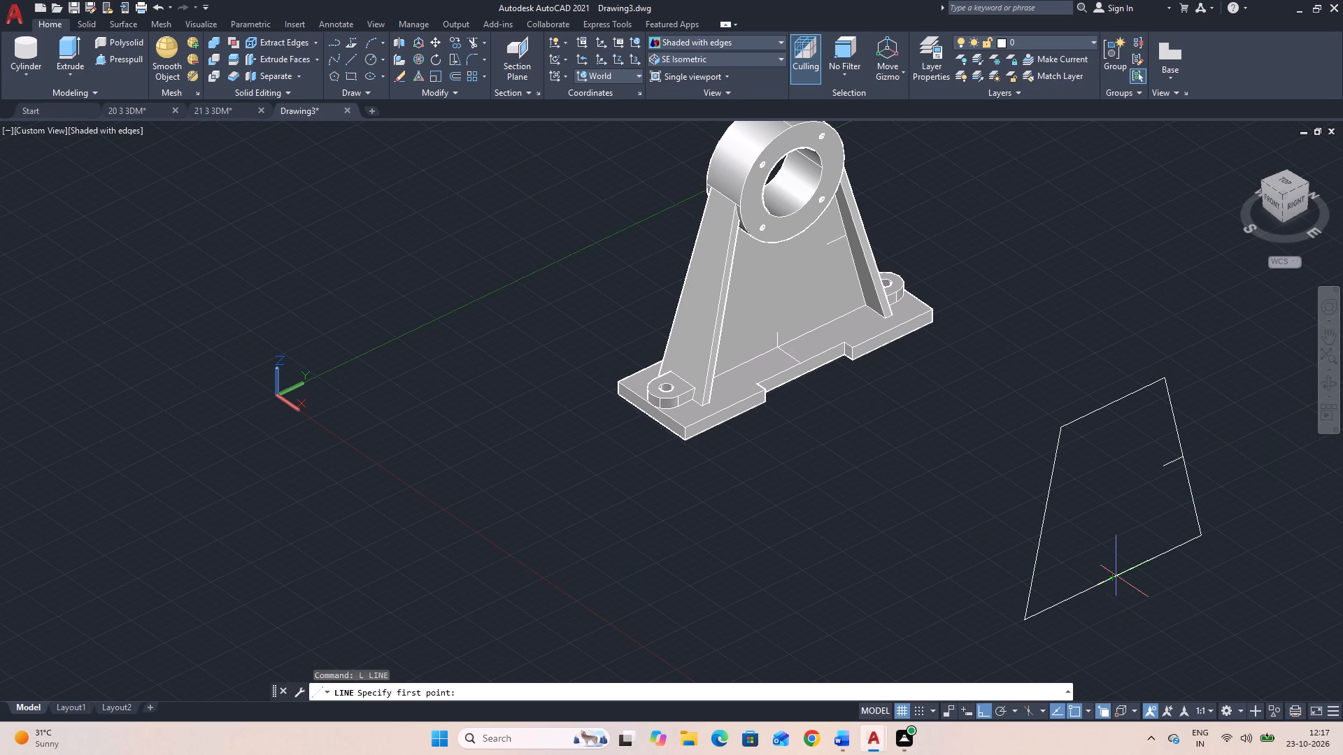
left_click(1116, 576)
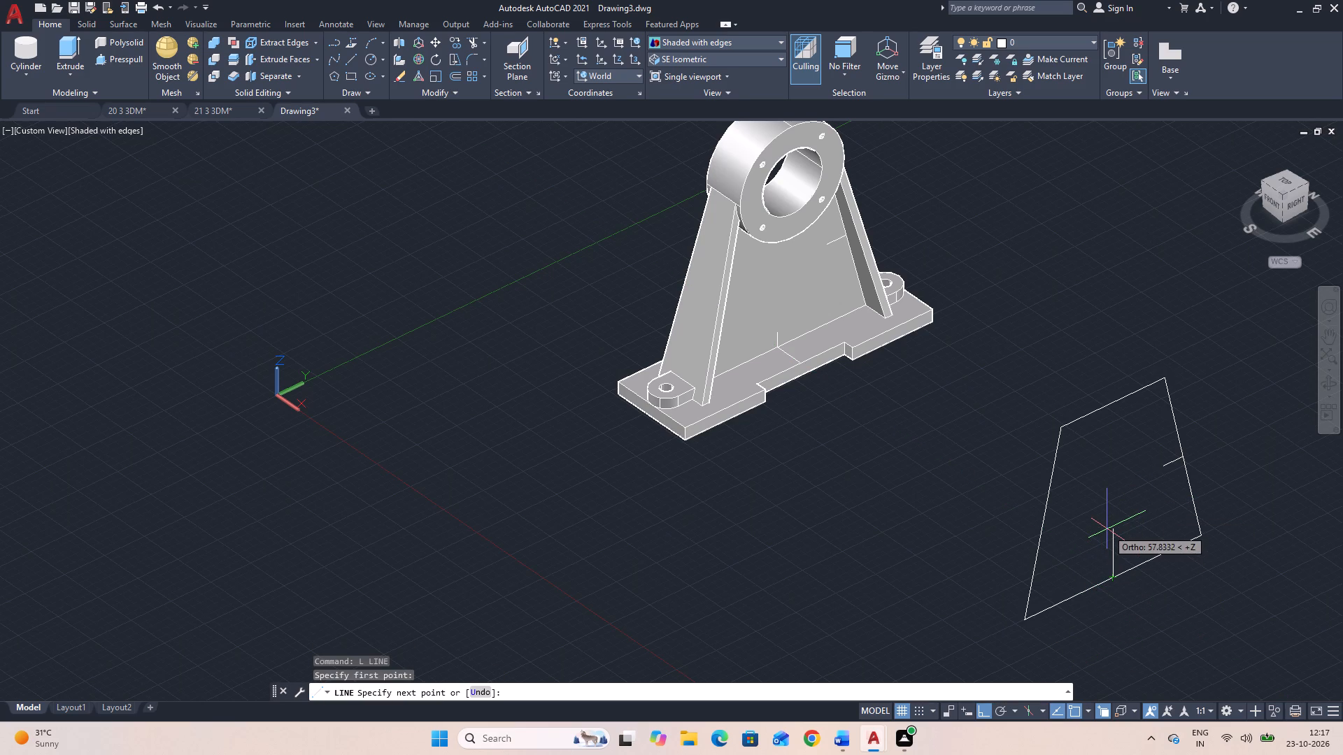
type("18")
key("Return")
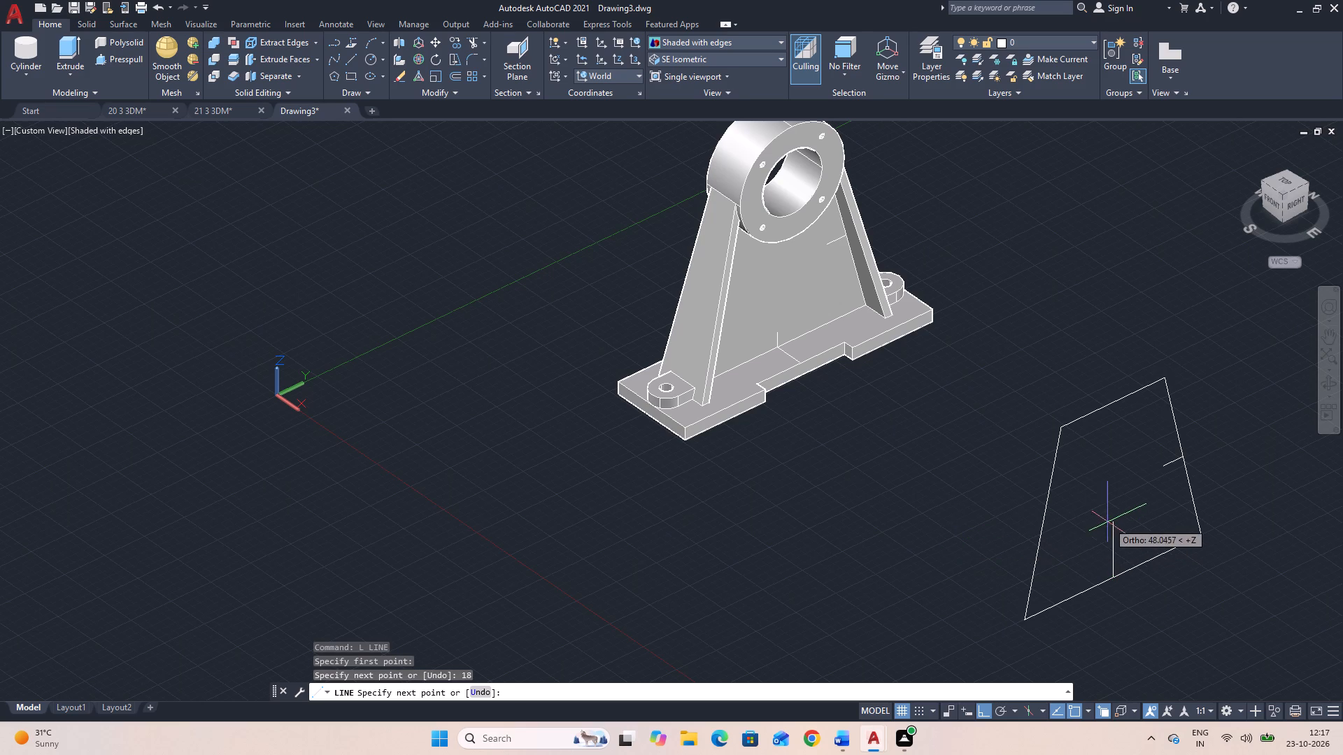
key("Escape")
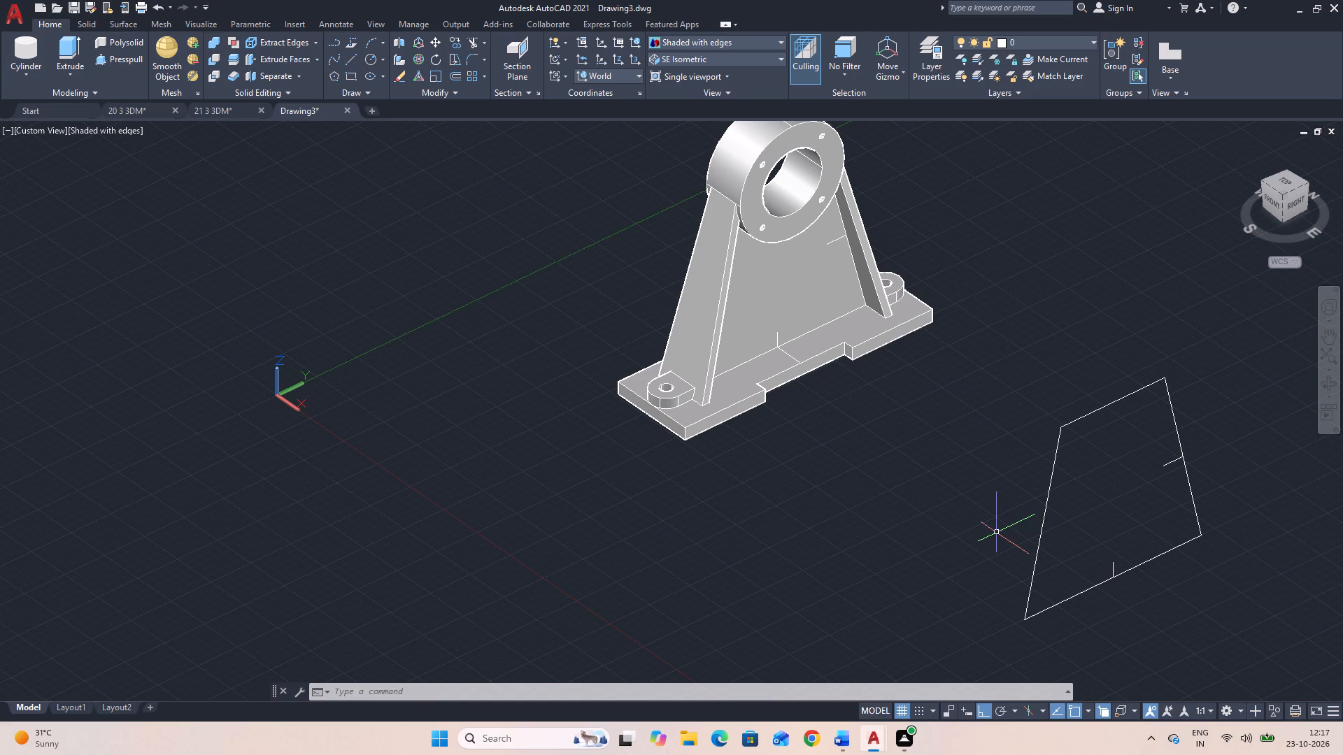
Draw a 25-long horizontal line inward from the midpoint of the trapezoid outline's left slanted side.
key("l")
key("space")
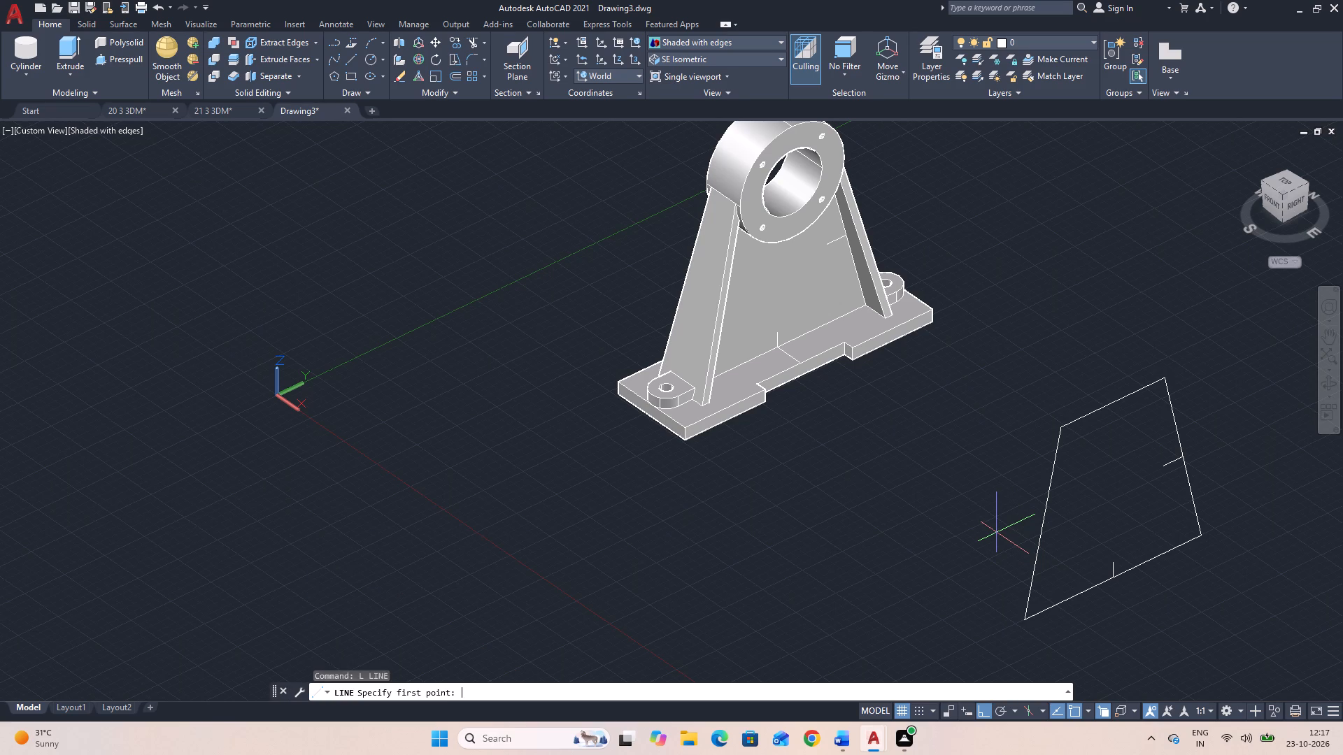
left_click(1044, 525)
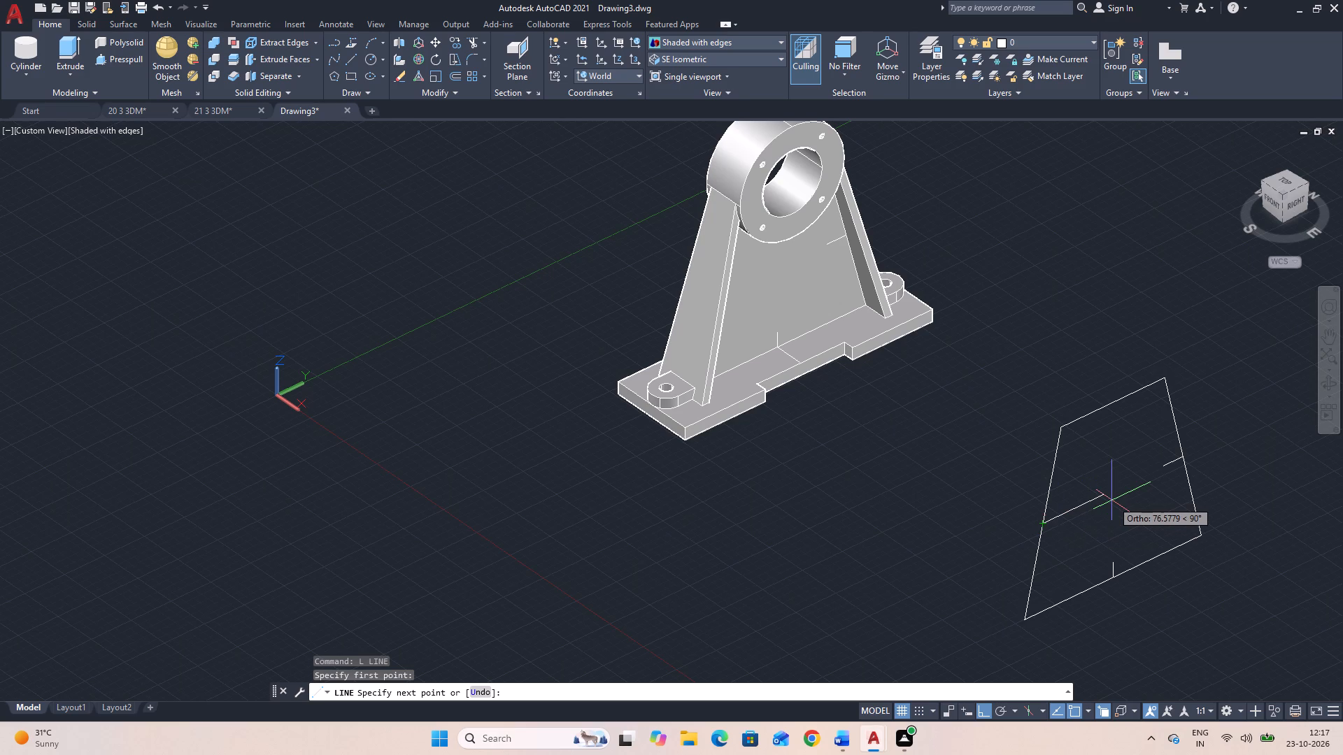
type("25")
key("Return")
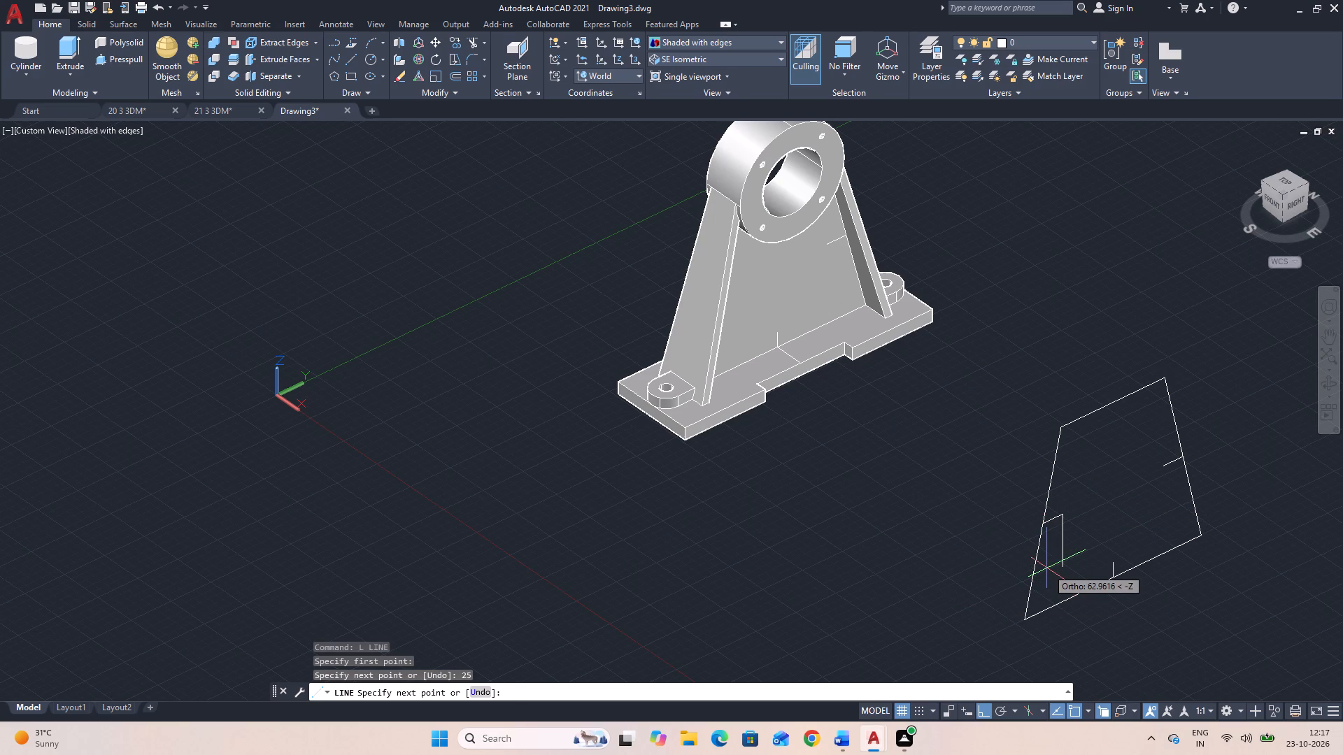
key("Escape")
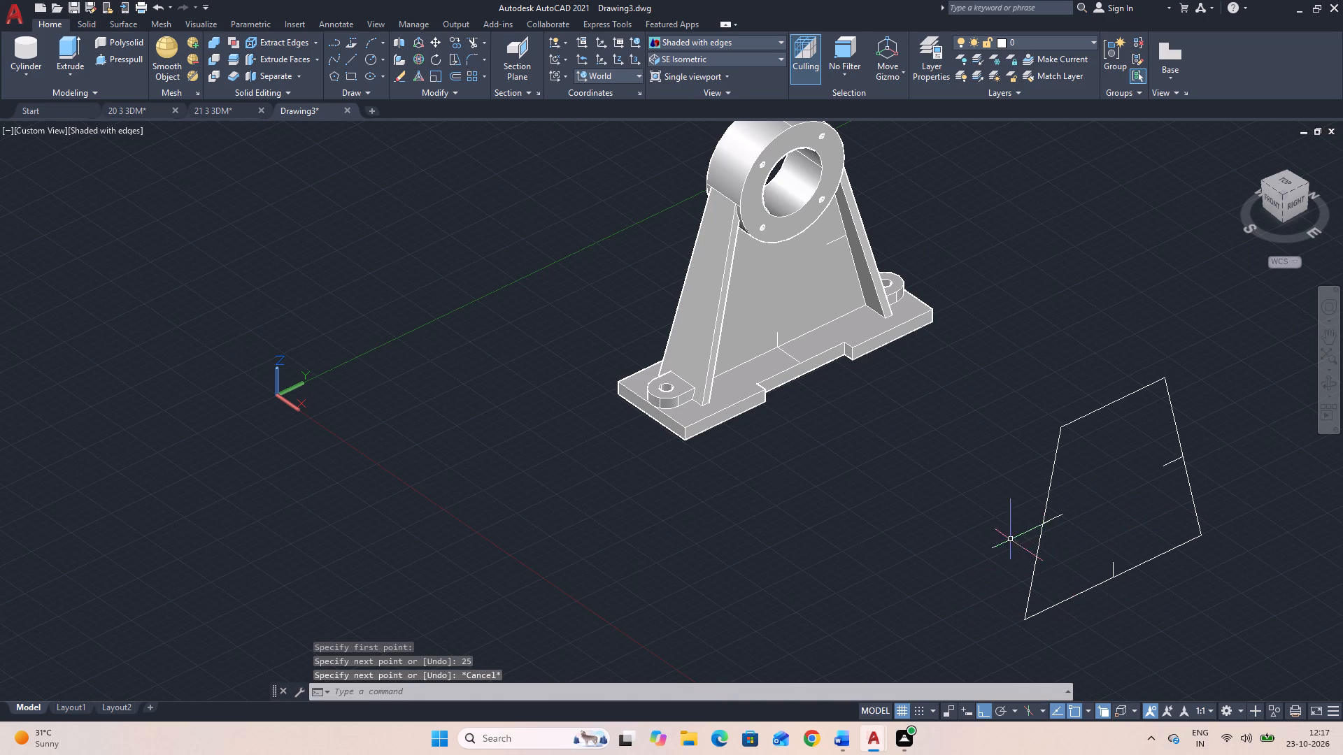
Trace the trapezoid outline with four separate lines joining its corners into a closed shape.
left_click(1048, 503)
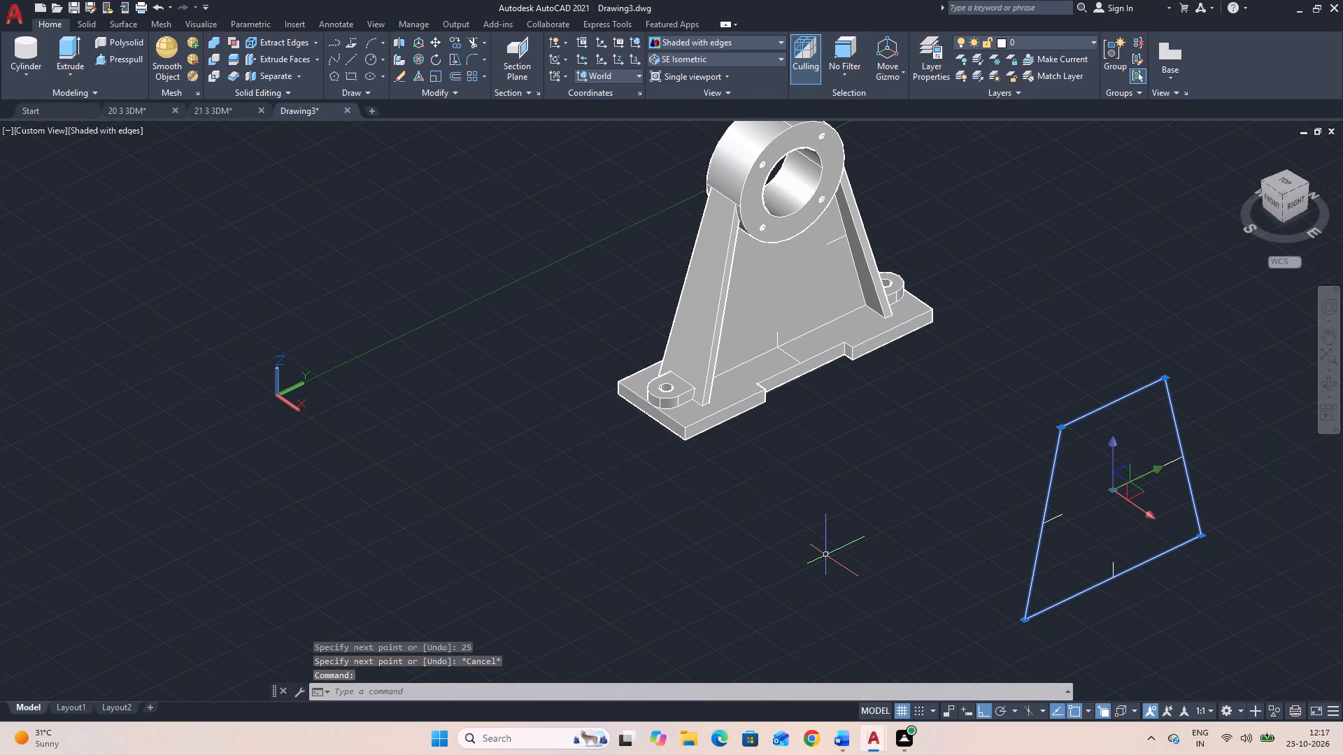
key("Escape")
middle_click_drag(915, 555, 821, 496)
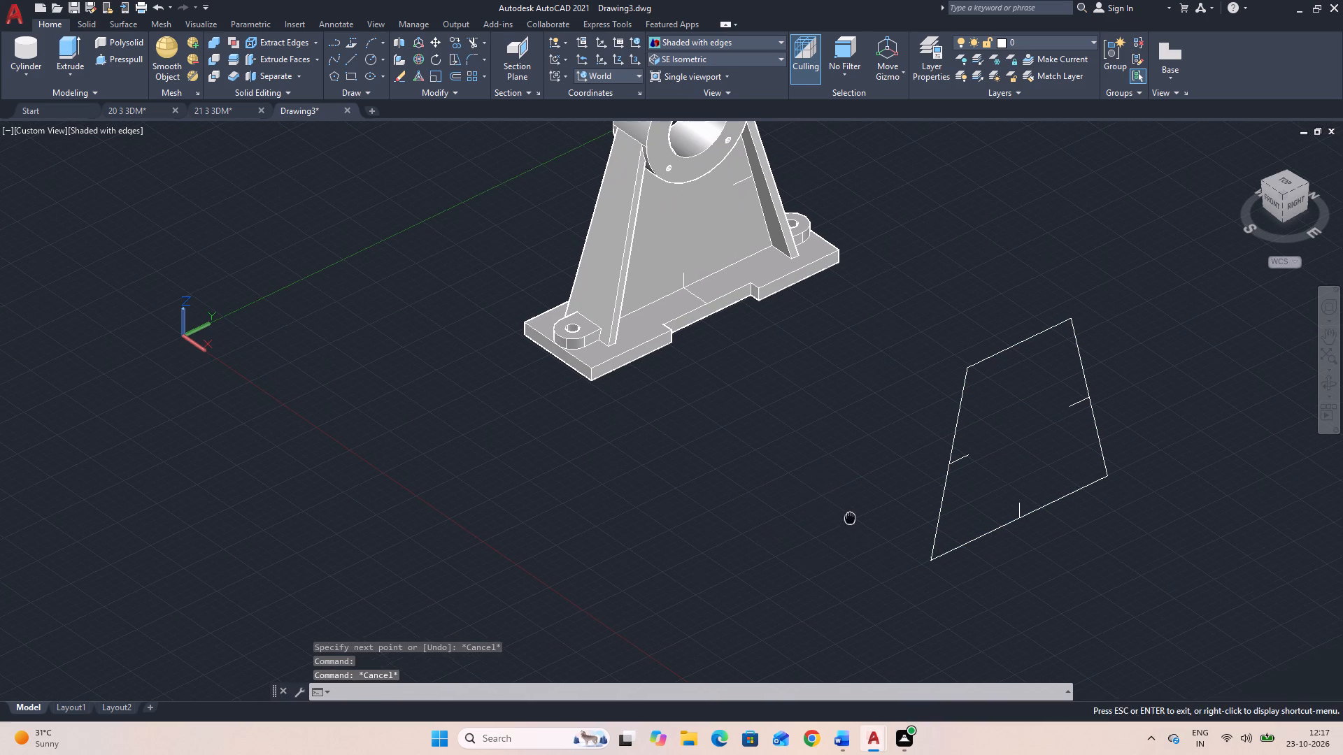
key("l")
key("space")
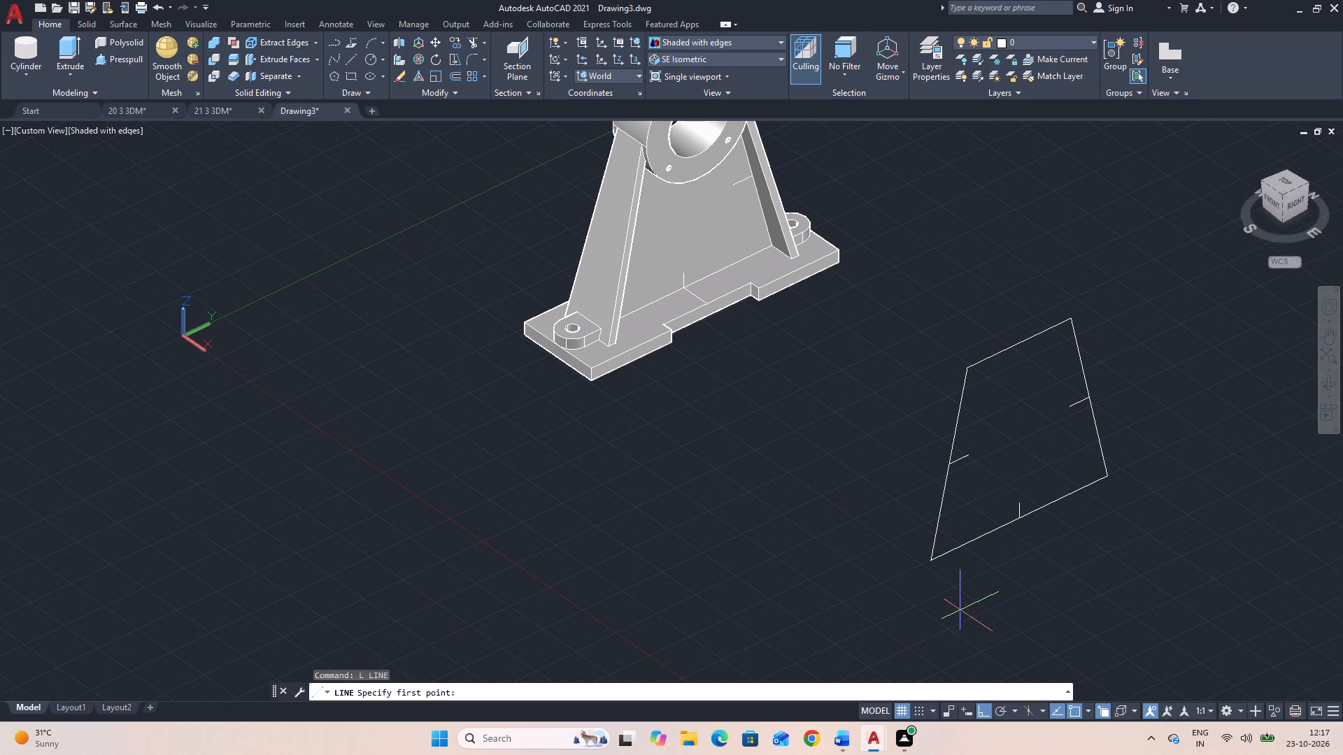
left_click(970, 366)
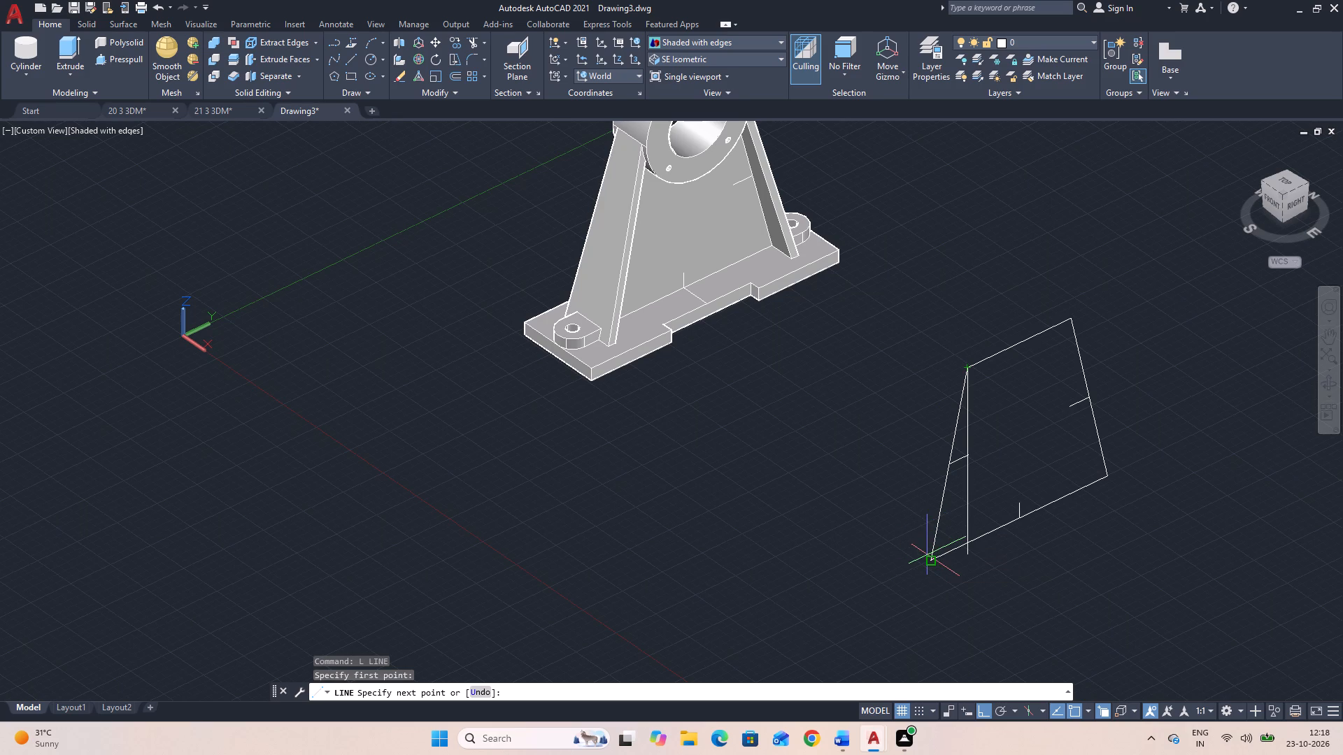
left_click(931, 561)
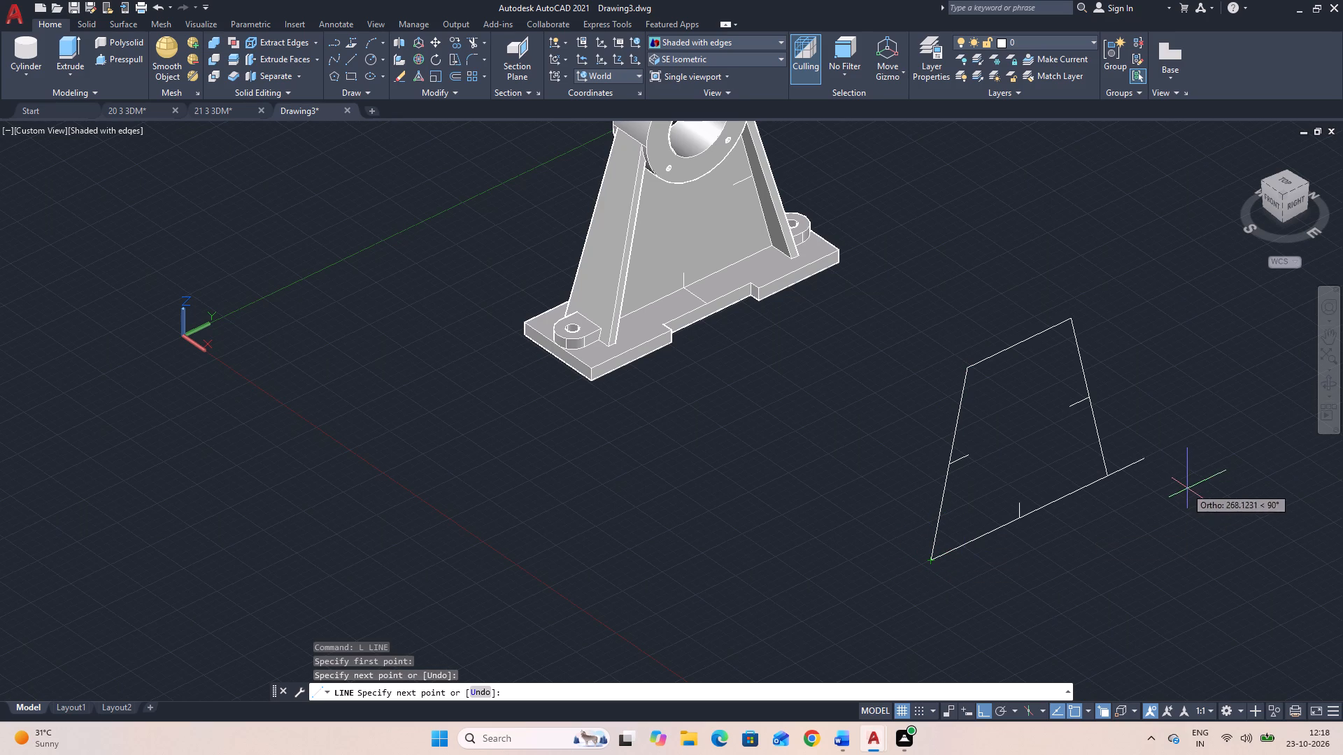
left_click(1109, 479)
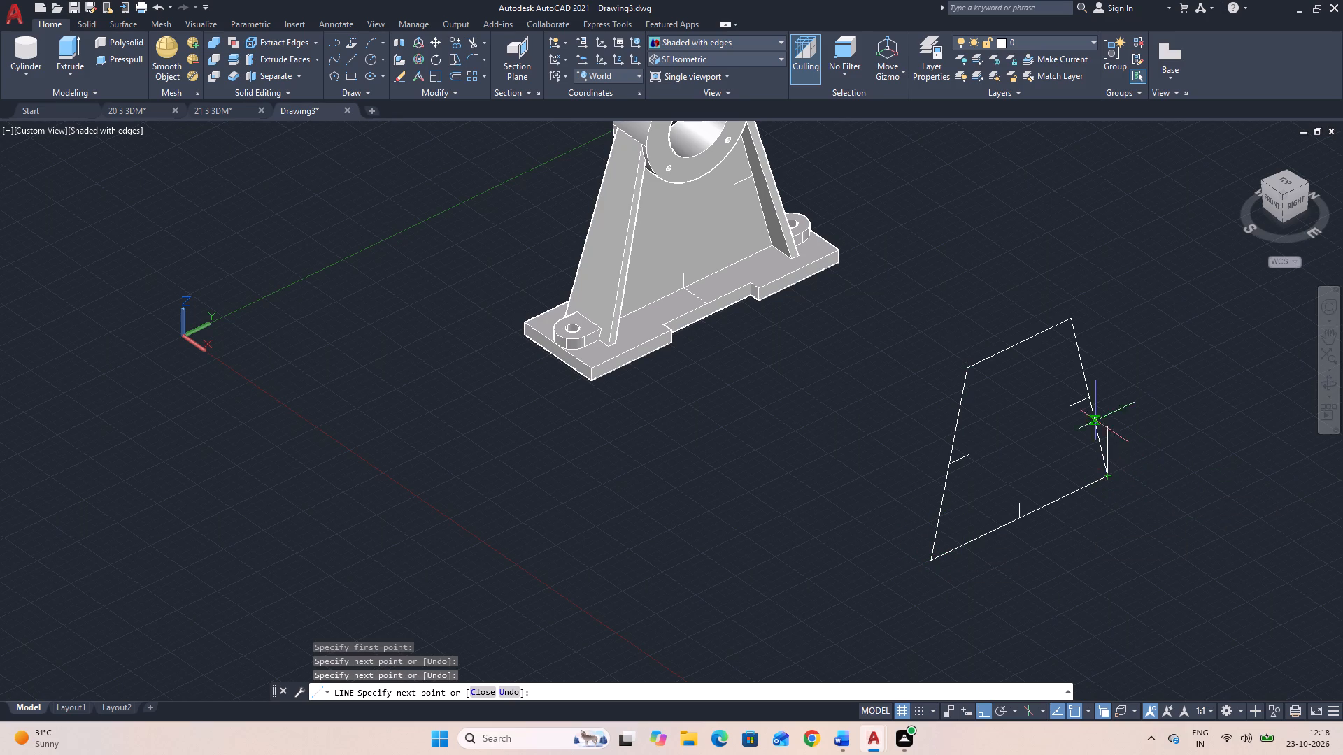
left_click(1068, 322)
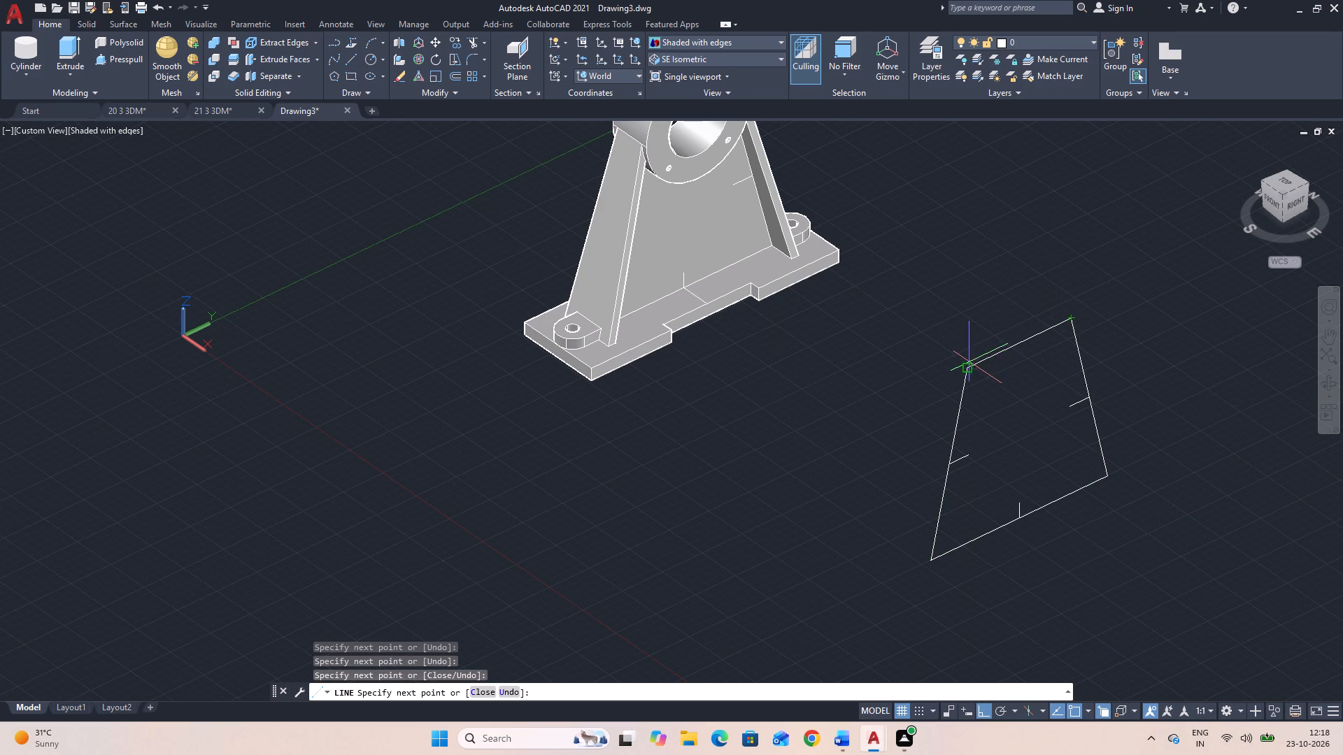
left_click(965, 368)
key("Escape")
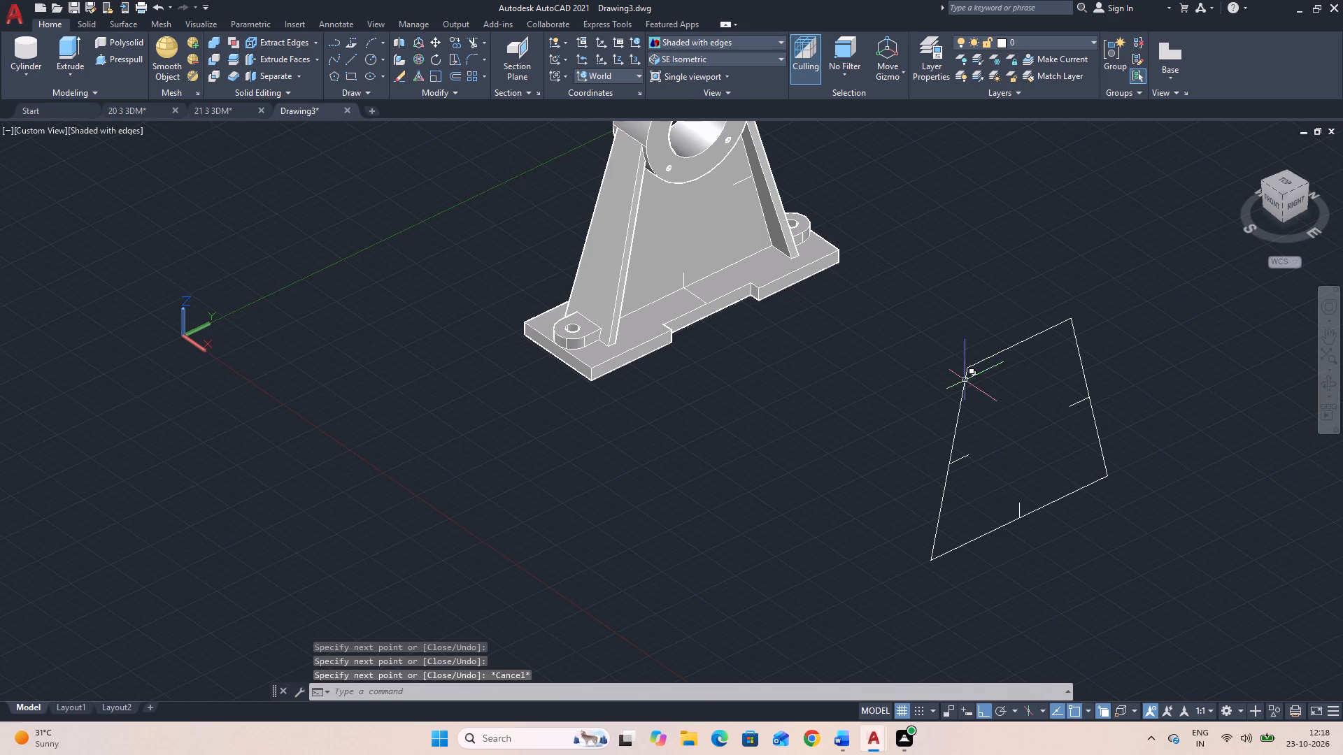
Move the original trapezoid polyline about 370 units in the negative Y direction, away from the traced lines.
key("m")
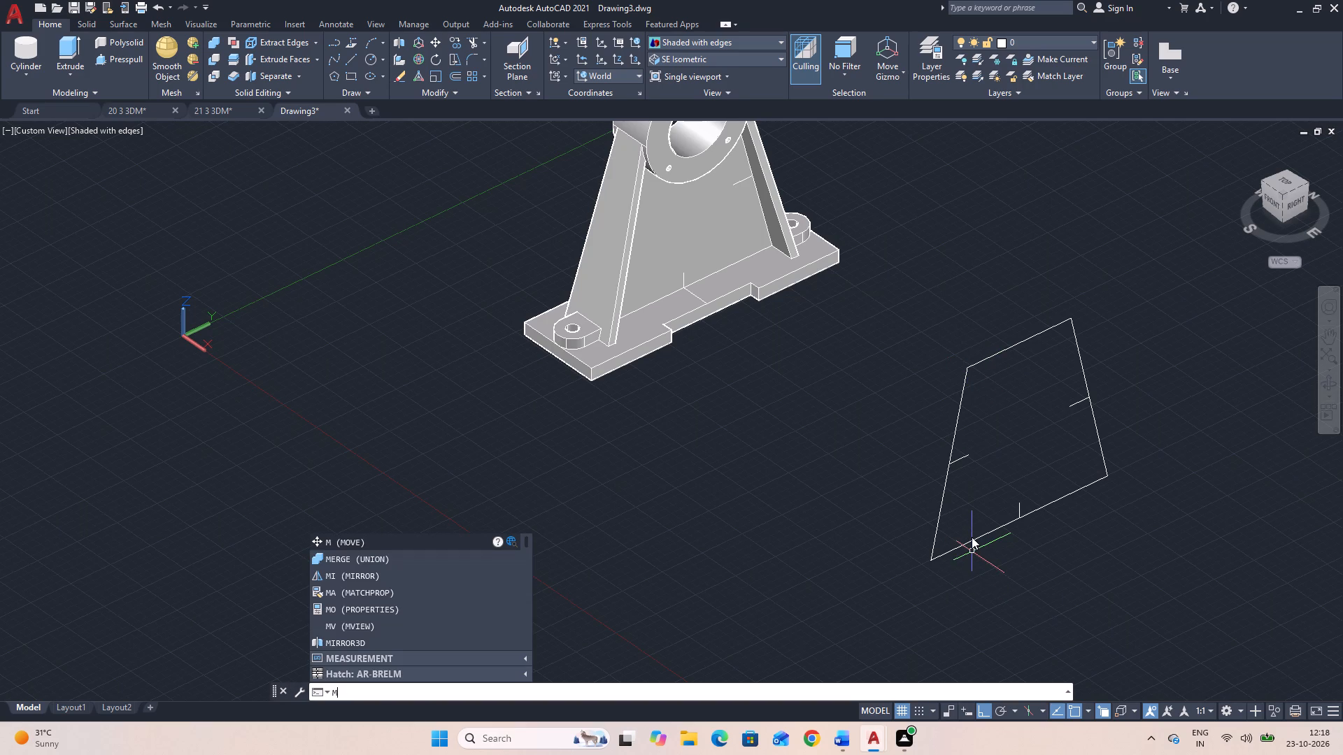
key("space")
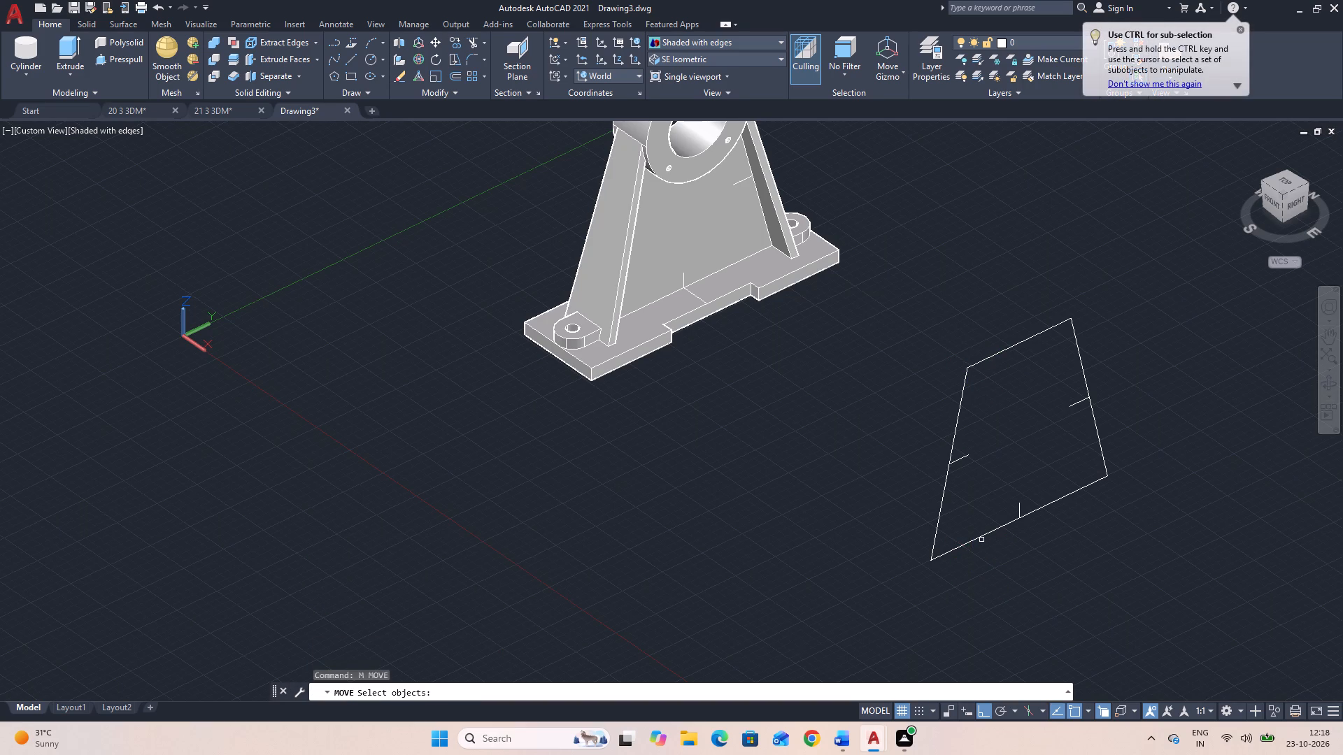
left_click(982, 537)
key("space")
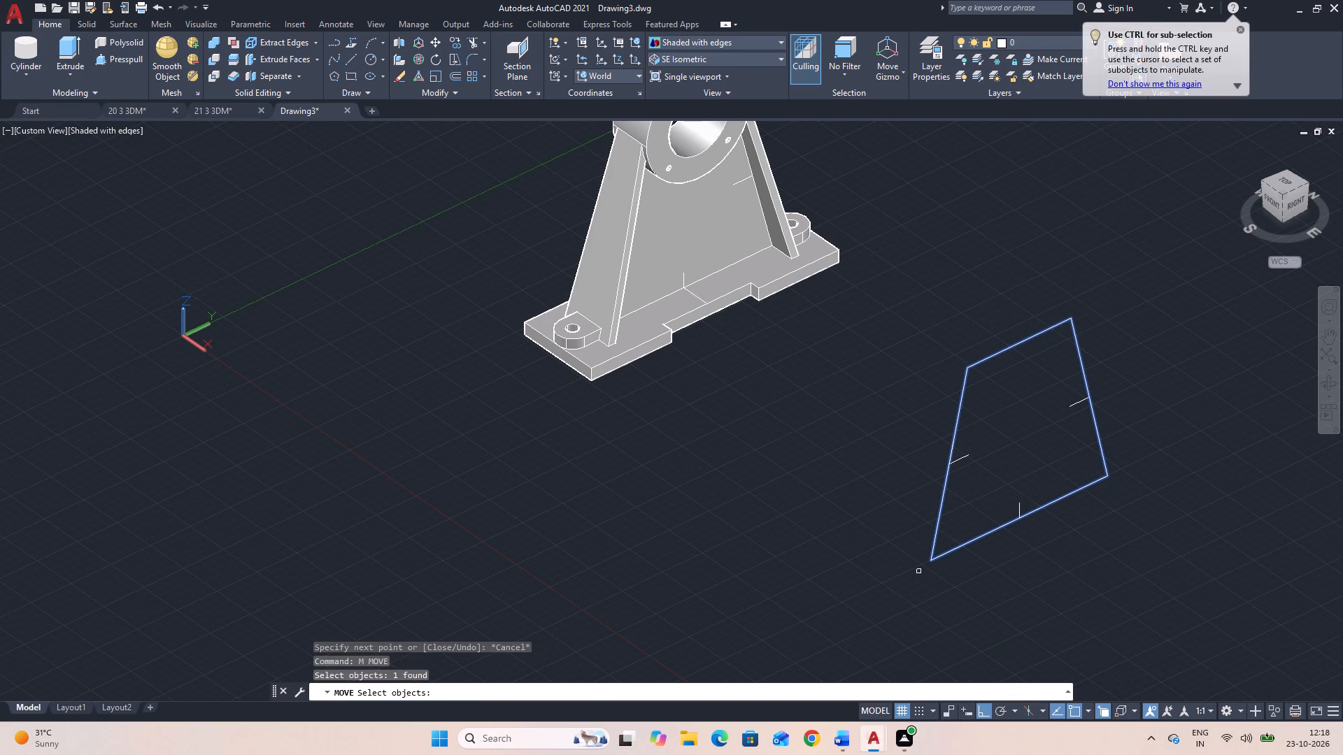
key("space")
left_click(935, 559)
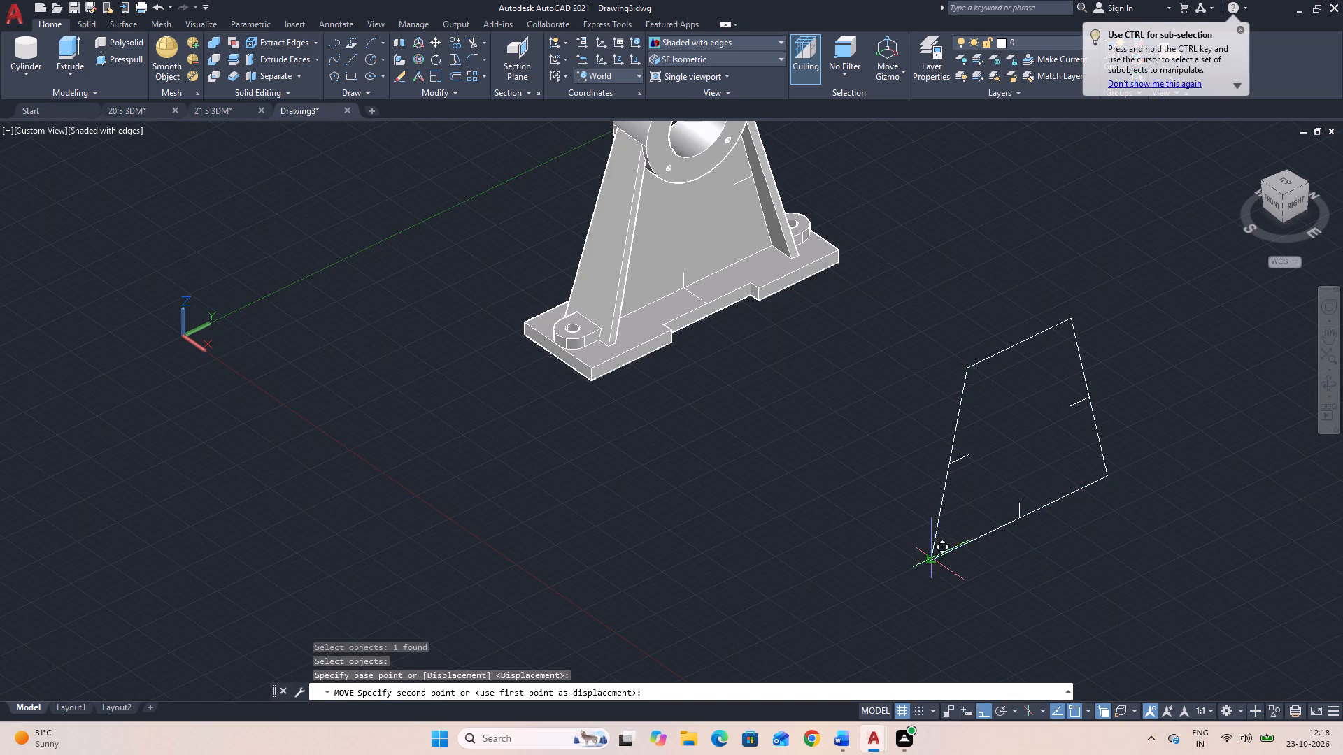
left_click(425, 552)
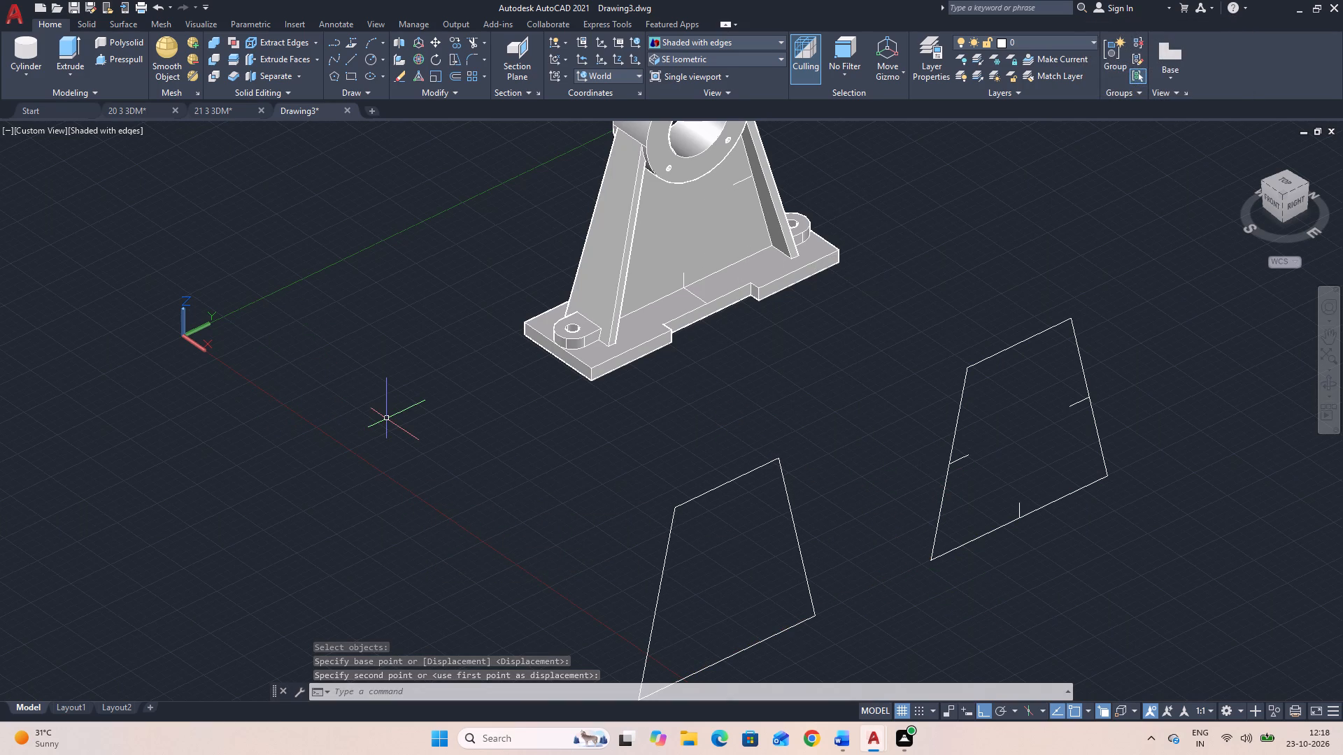
Offset the left and right slanted sides of the traced trapezoid inward by 25.
key("o")
type("FF")
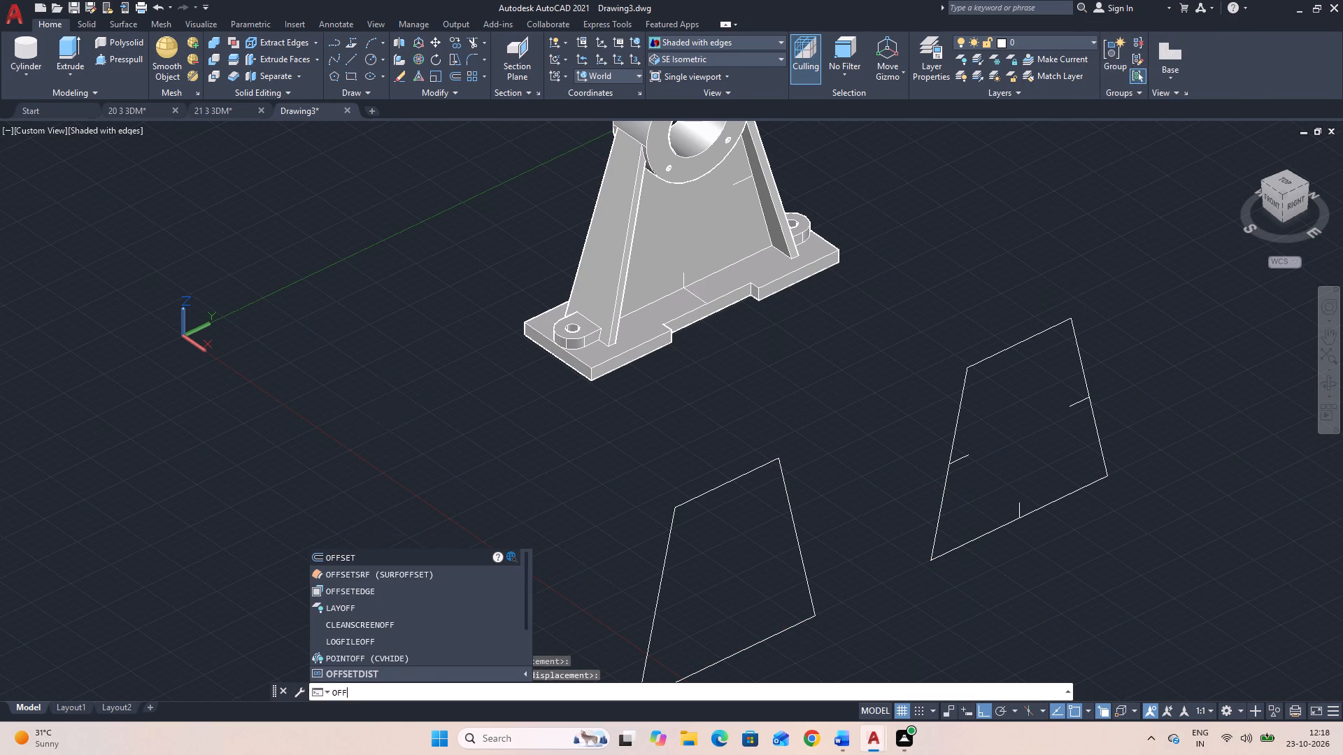
left_click(369, 554)
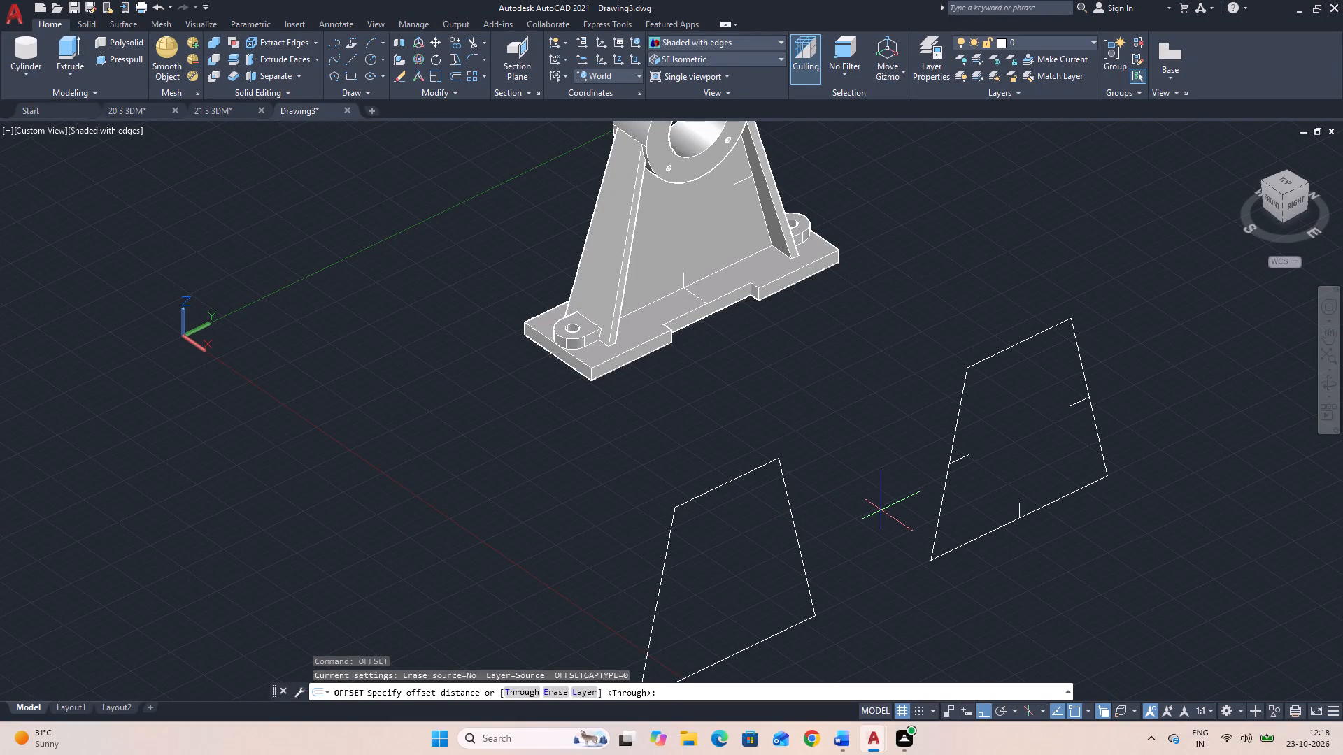
type("25")
key("space")
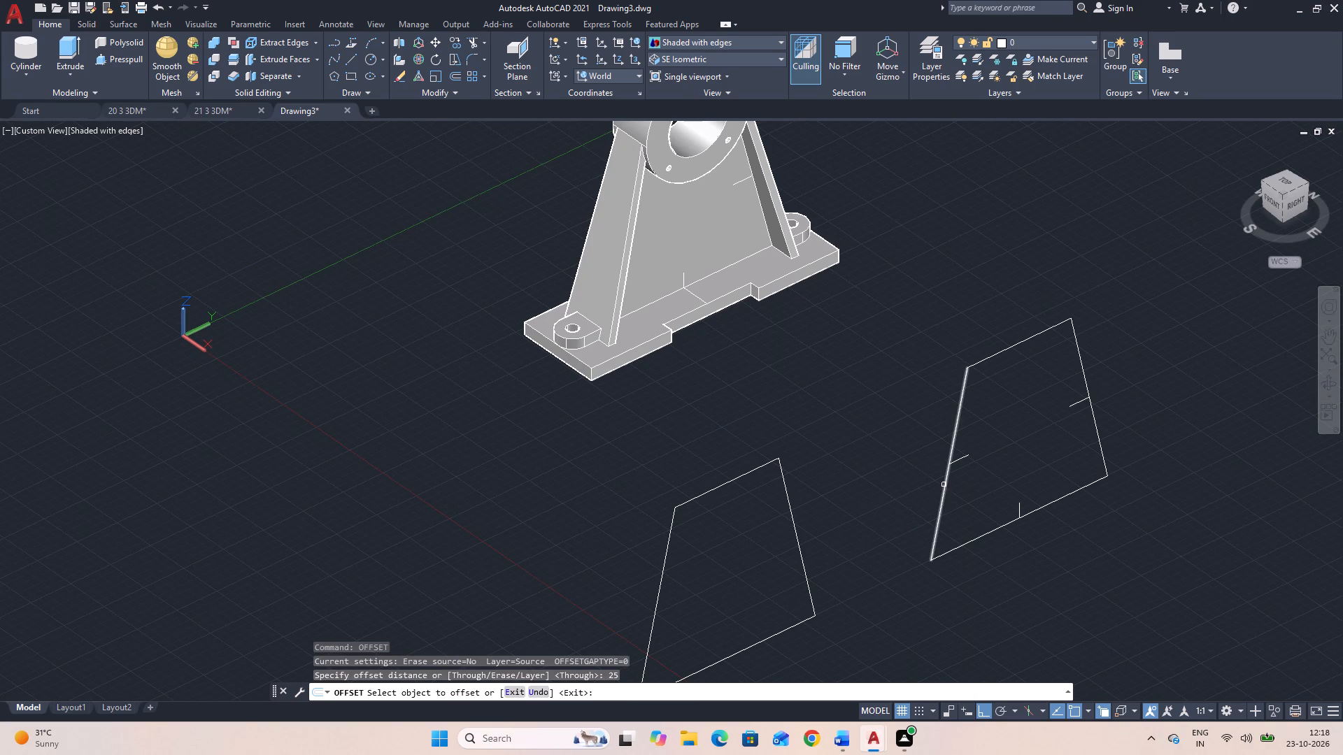
left_click(944, 484)
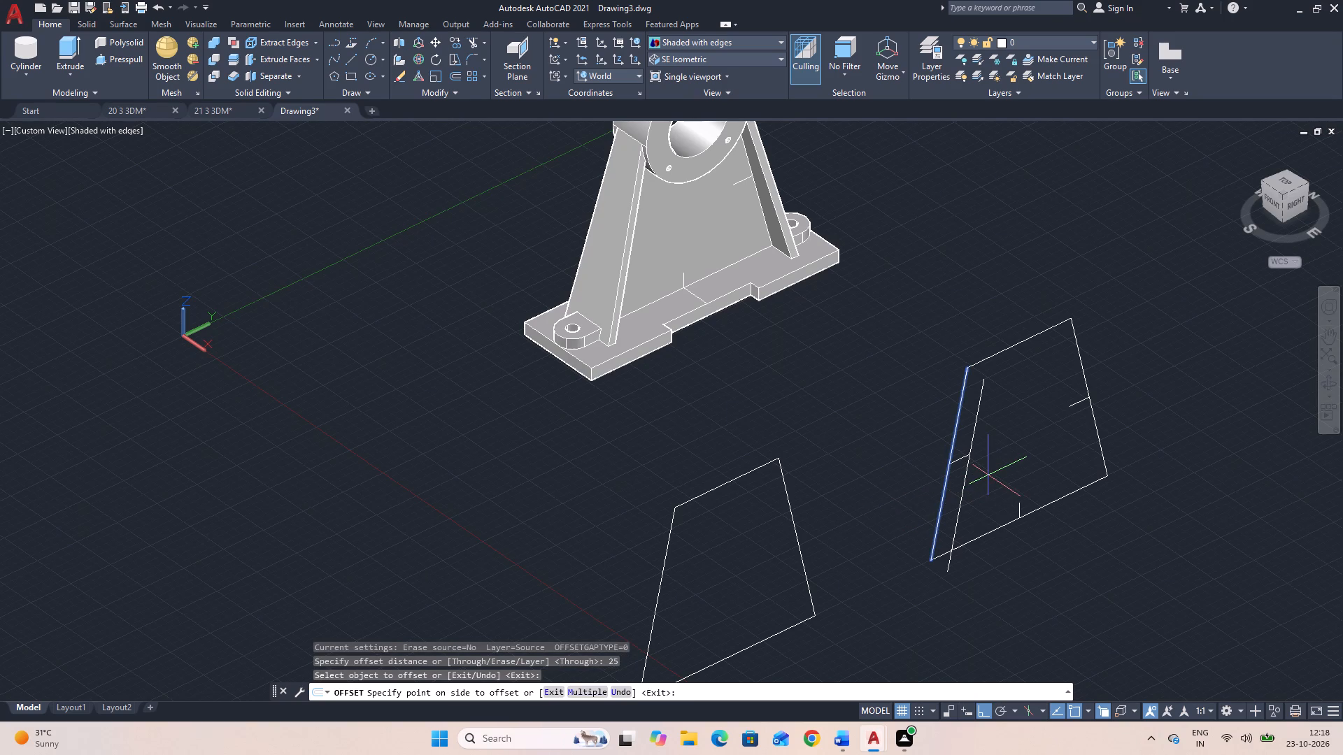
left_click(989, 475)
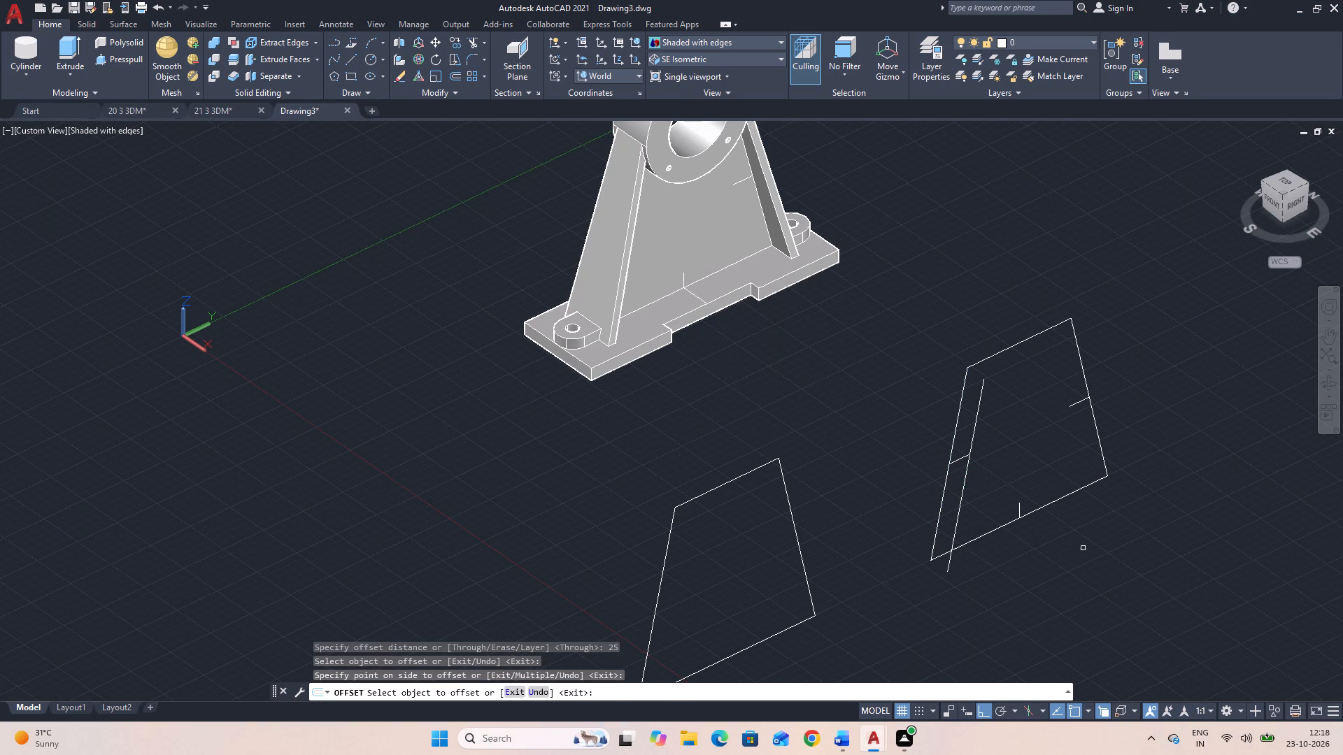
left_click(1099, 433)
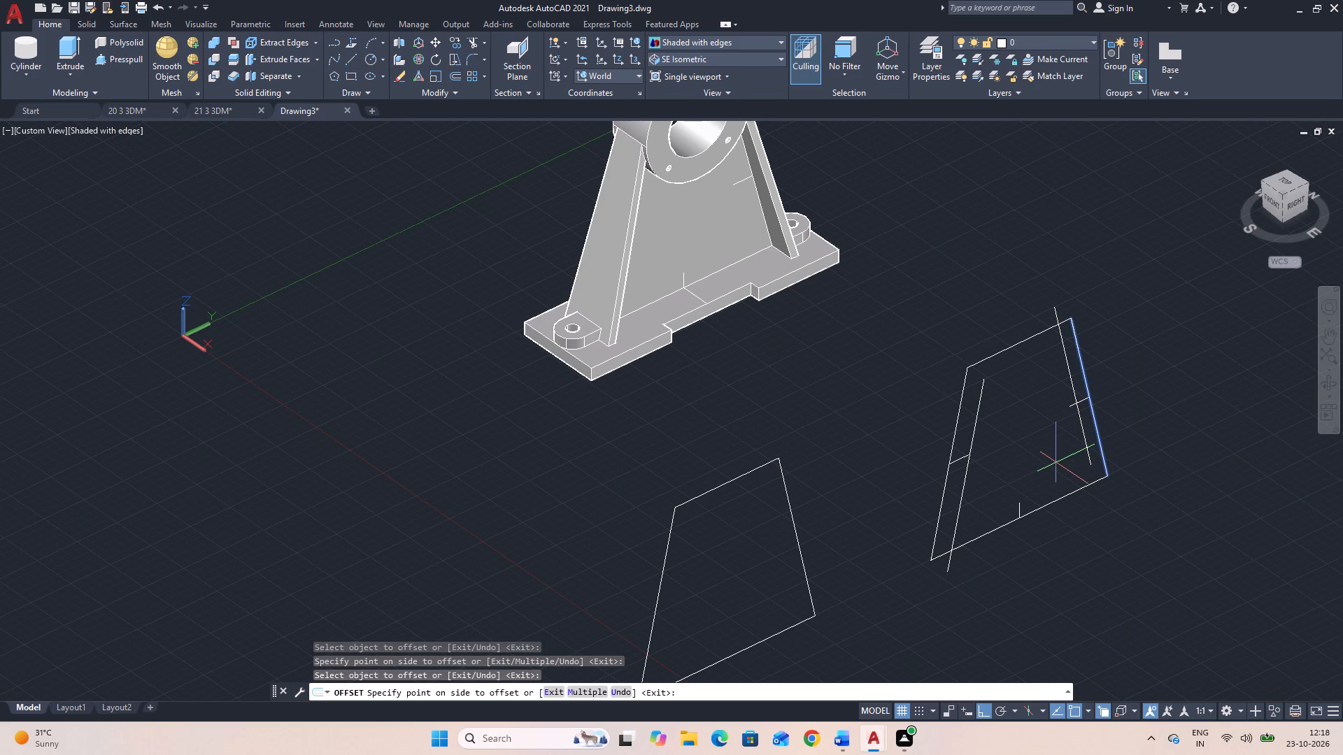
left_click(1056, 463)
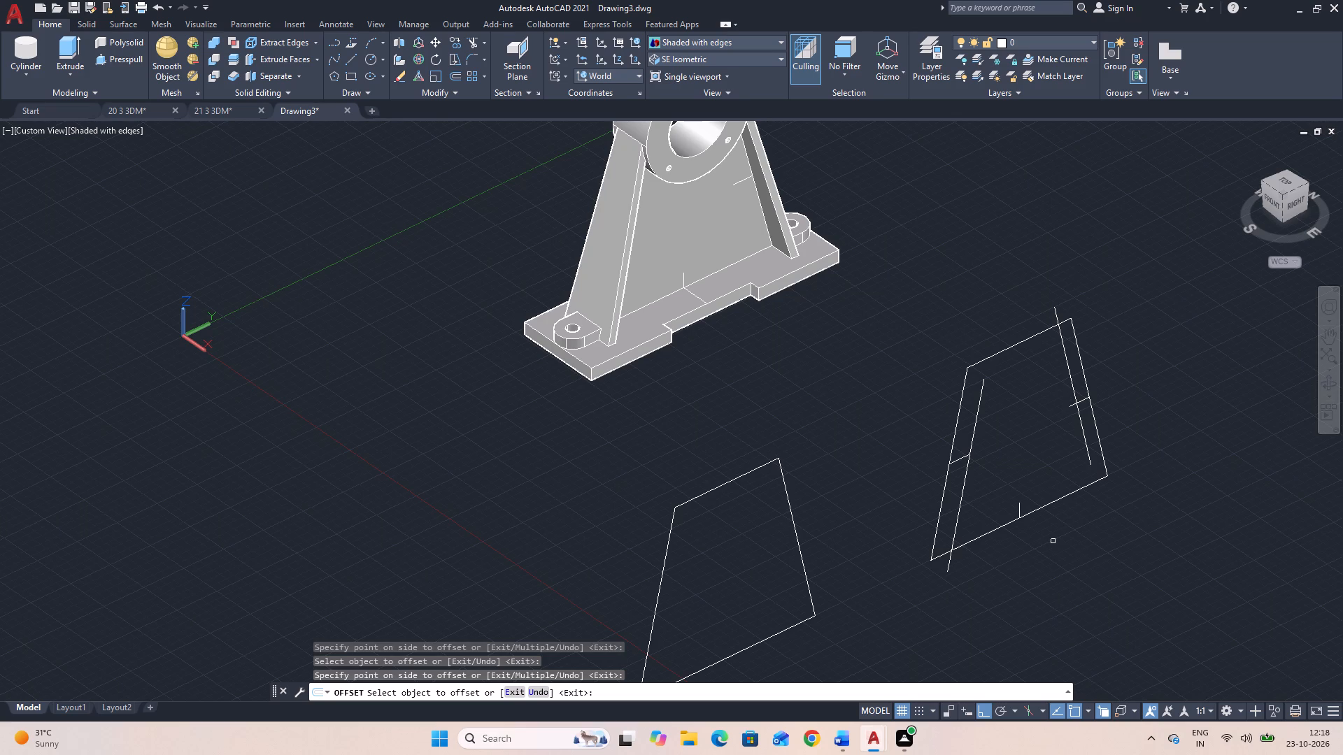
key("Escape")
Offset the traced trapezoid's bottom edge inward by 18.
key("space")
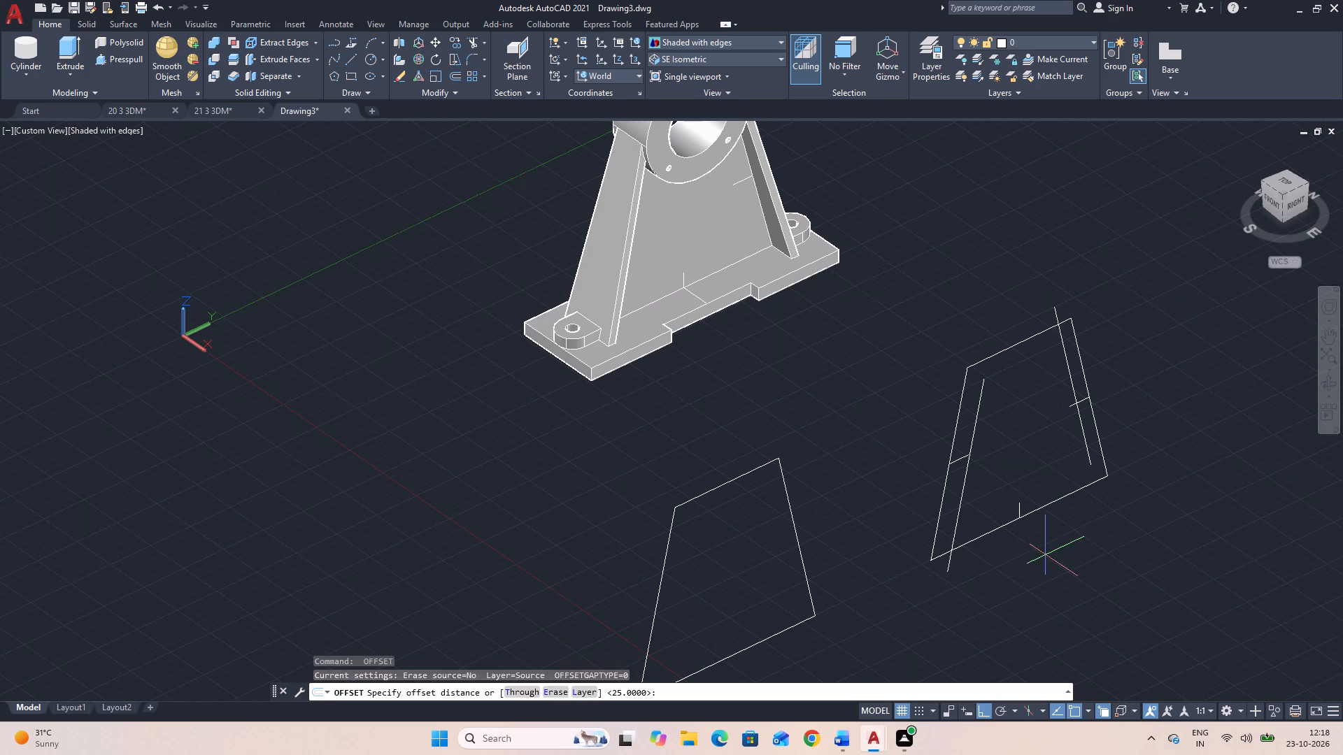
type("18")
key("Return")
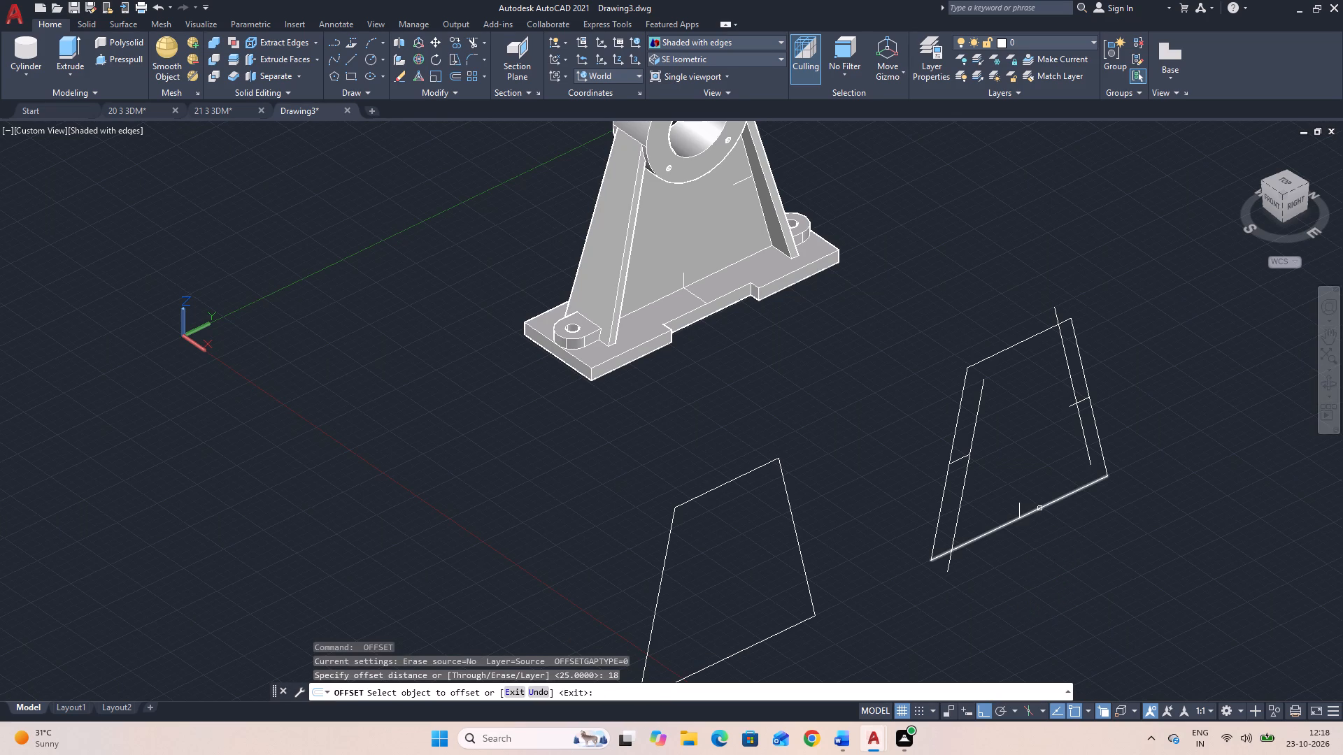
left_click(1040, 509)
left_click(1032, 482)
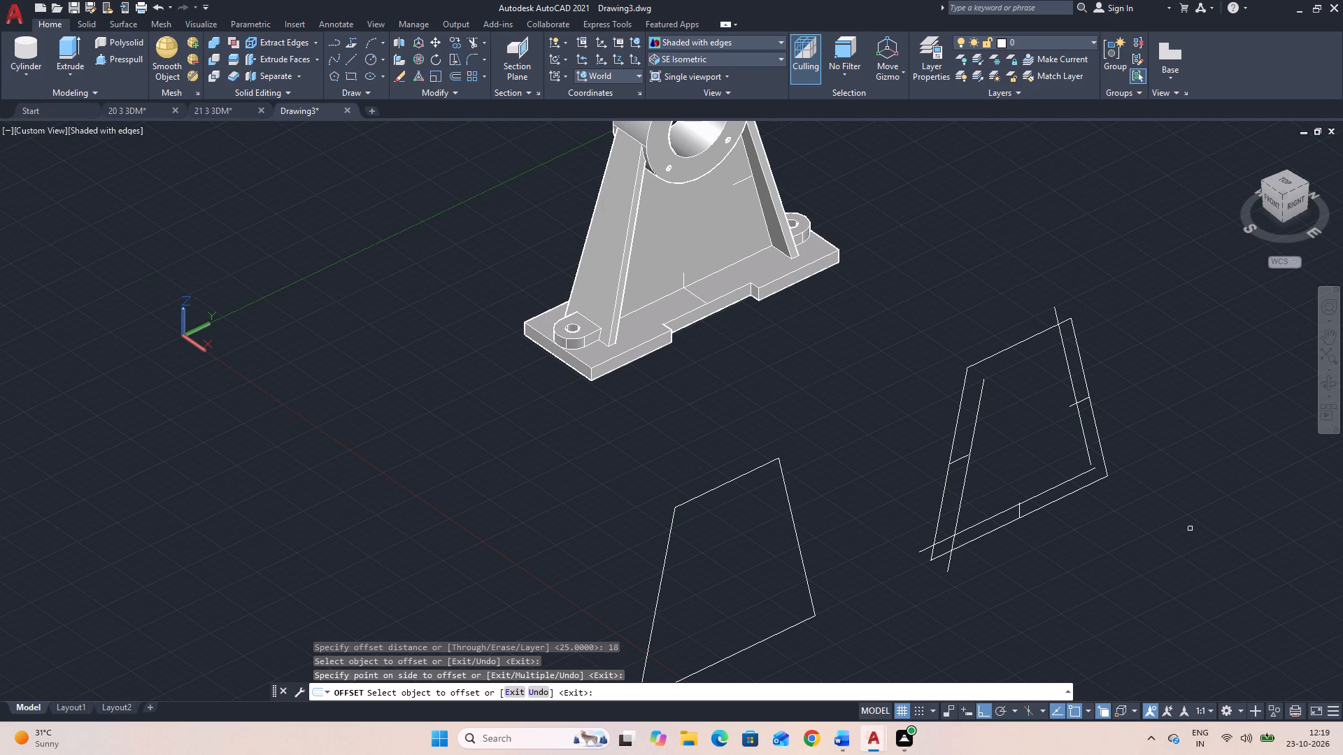
key("Escape")
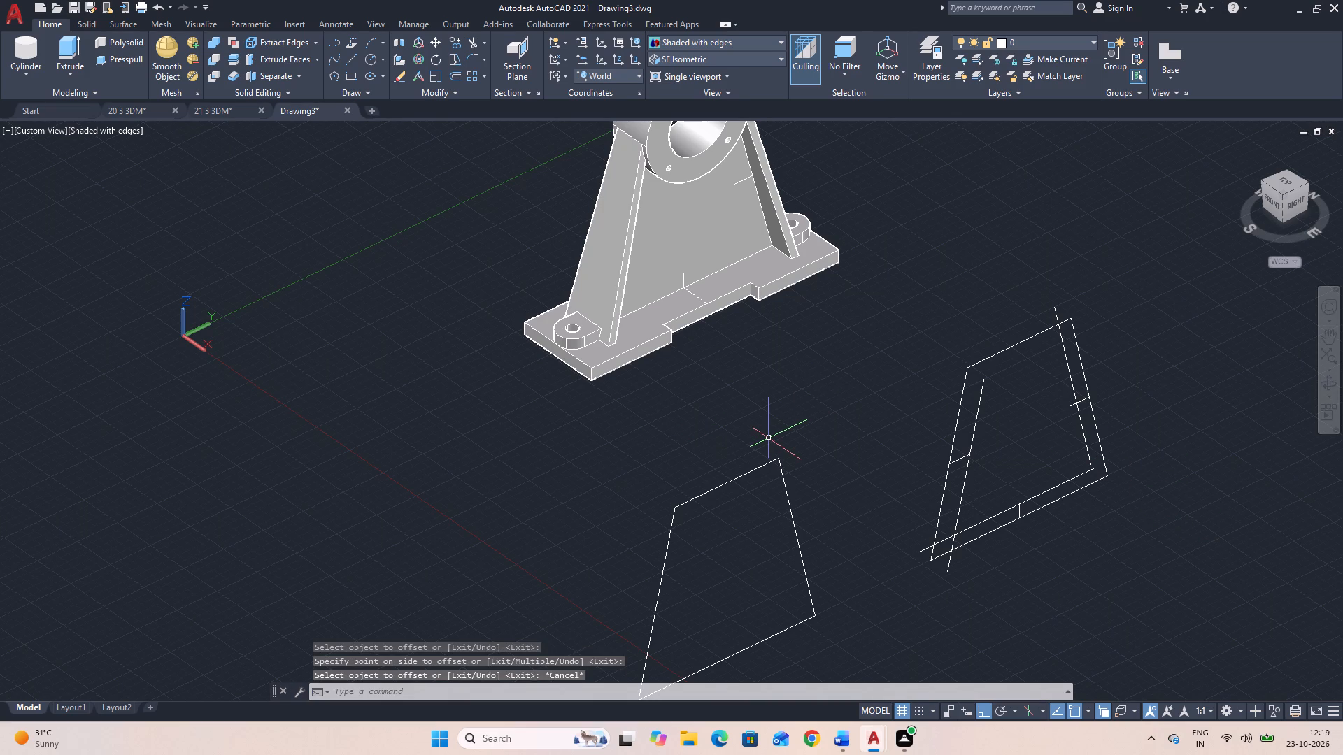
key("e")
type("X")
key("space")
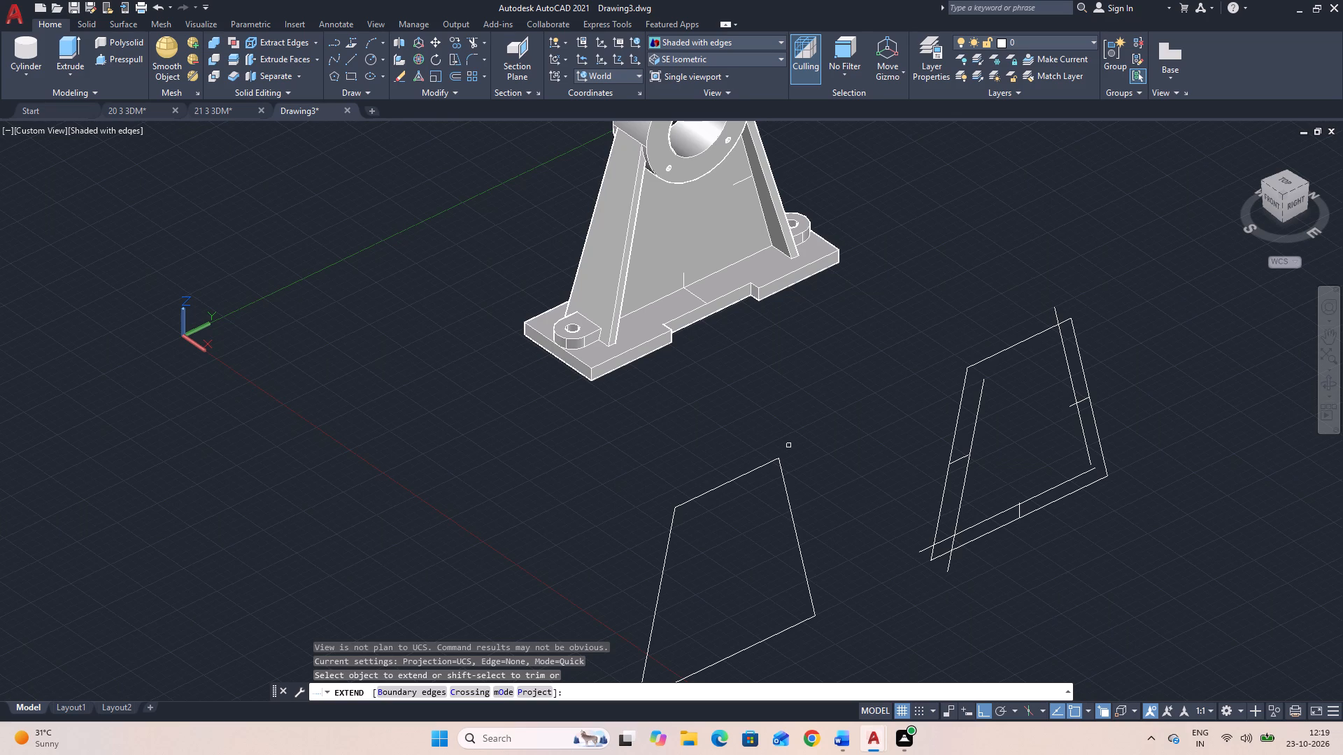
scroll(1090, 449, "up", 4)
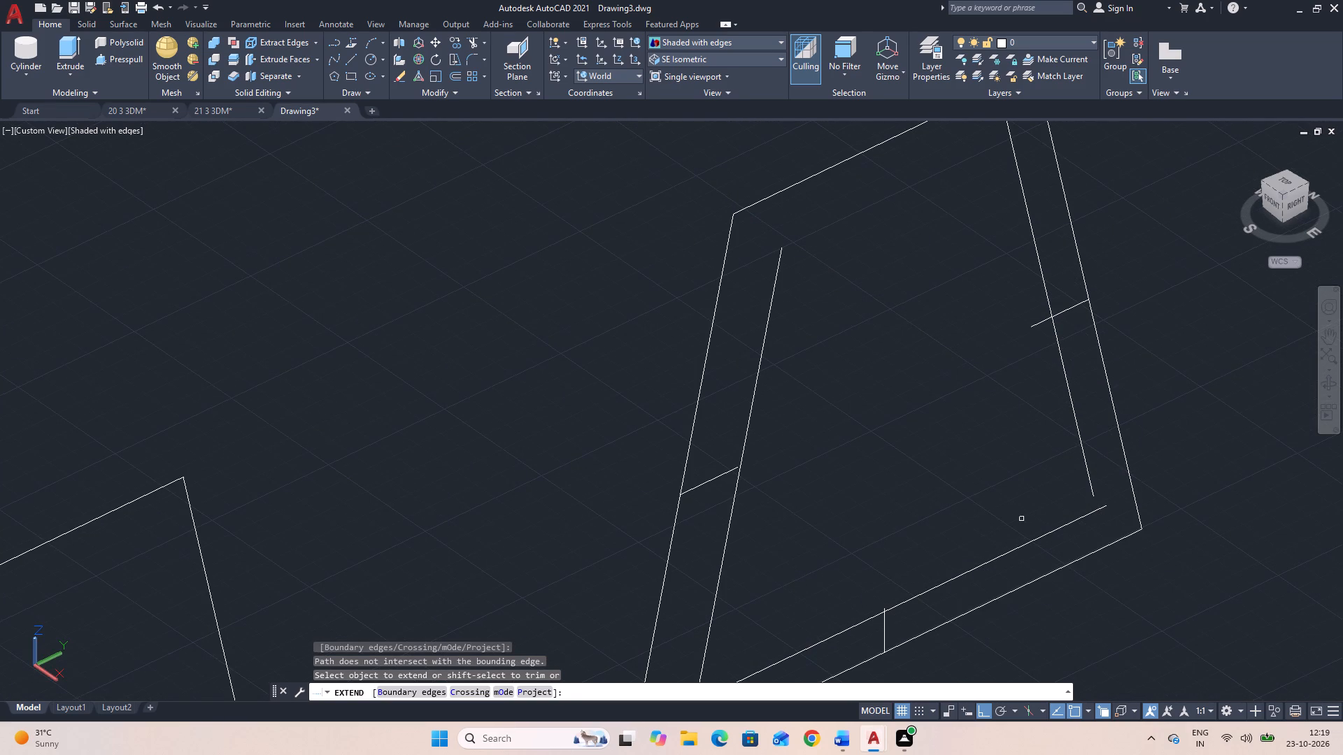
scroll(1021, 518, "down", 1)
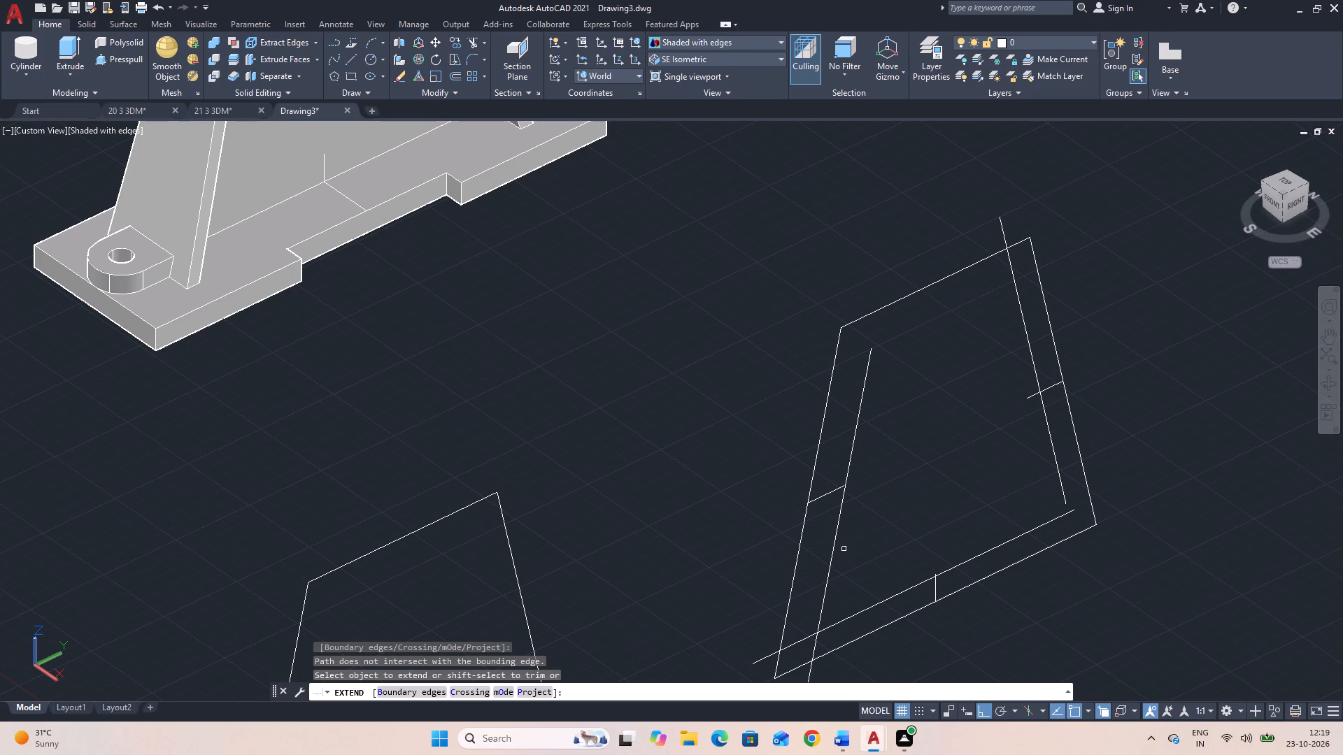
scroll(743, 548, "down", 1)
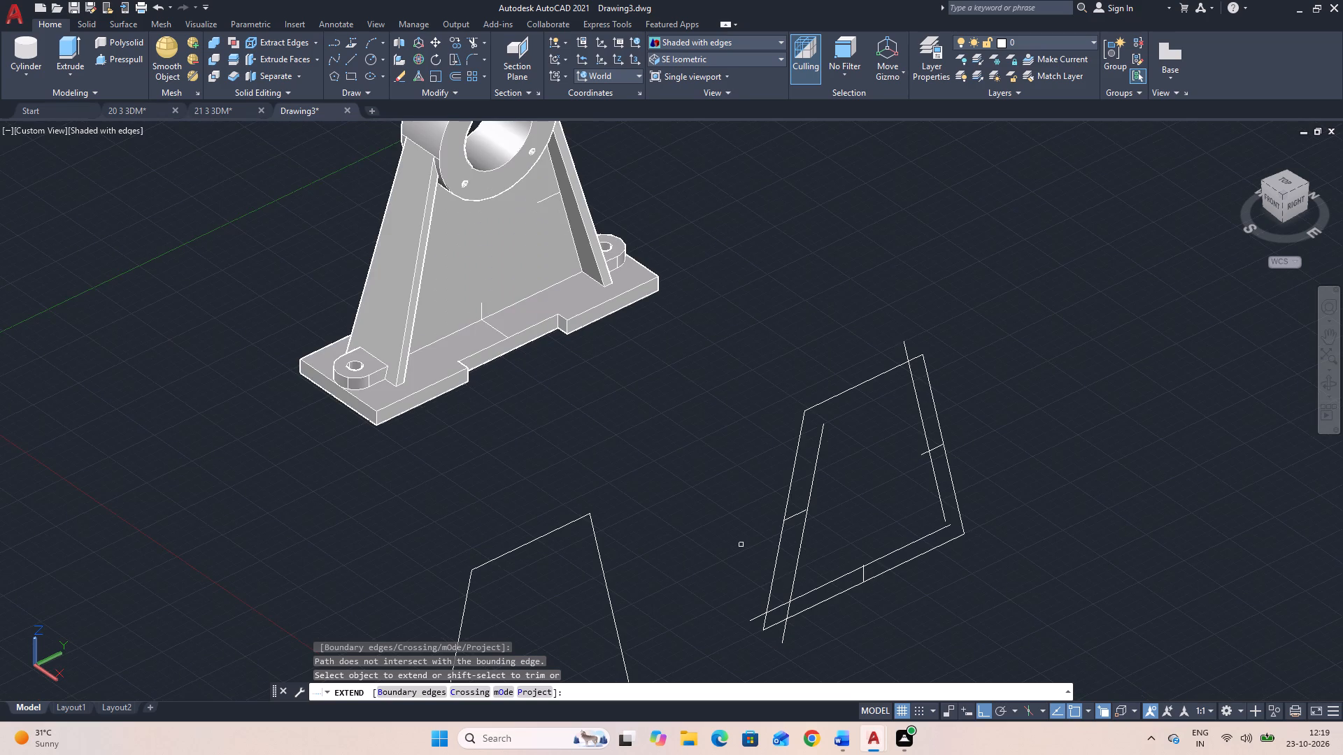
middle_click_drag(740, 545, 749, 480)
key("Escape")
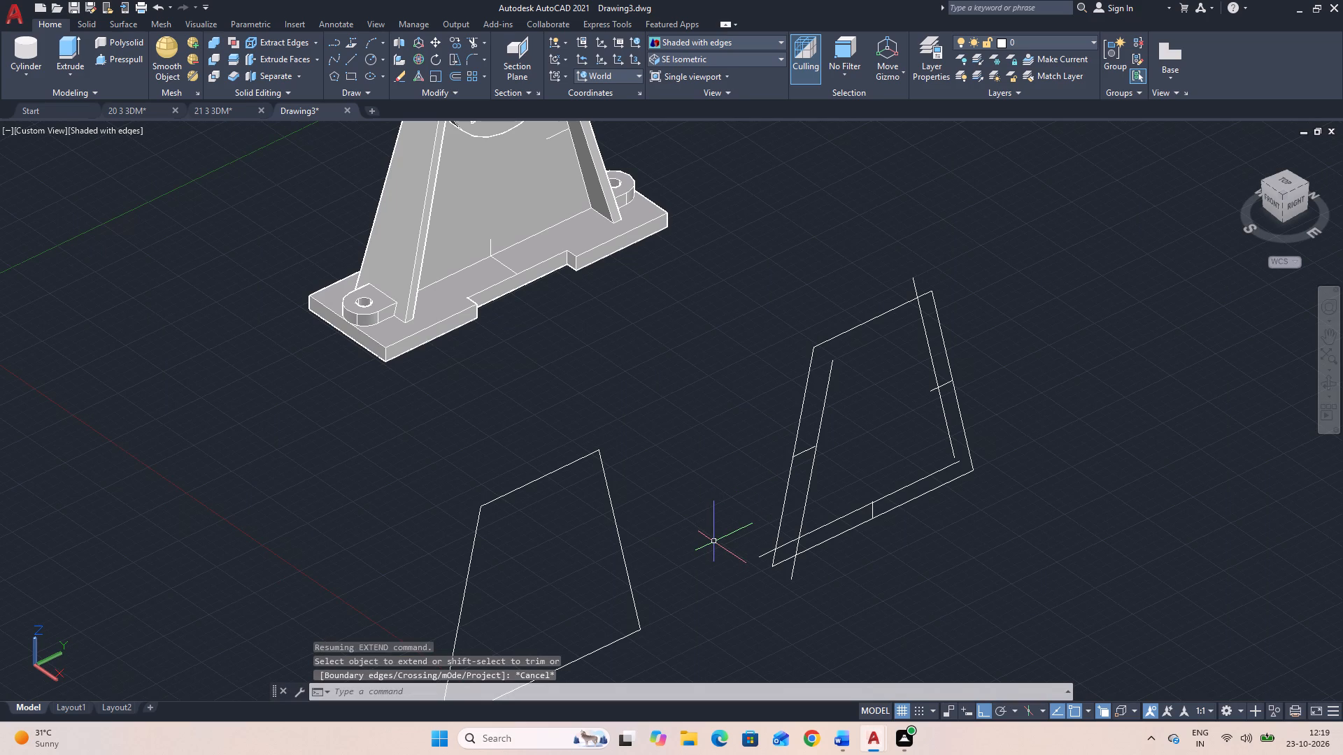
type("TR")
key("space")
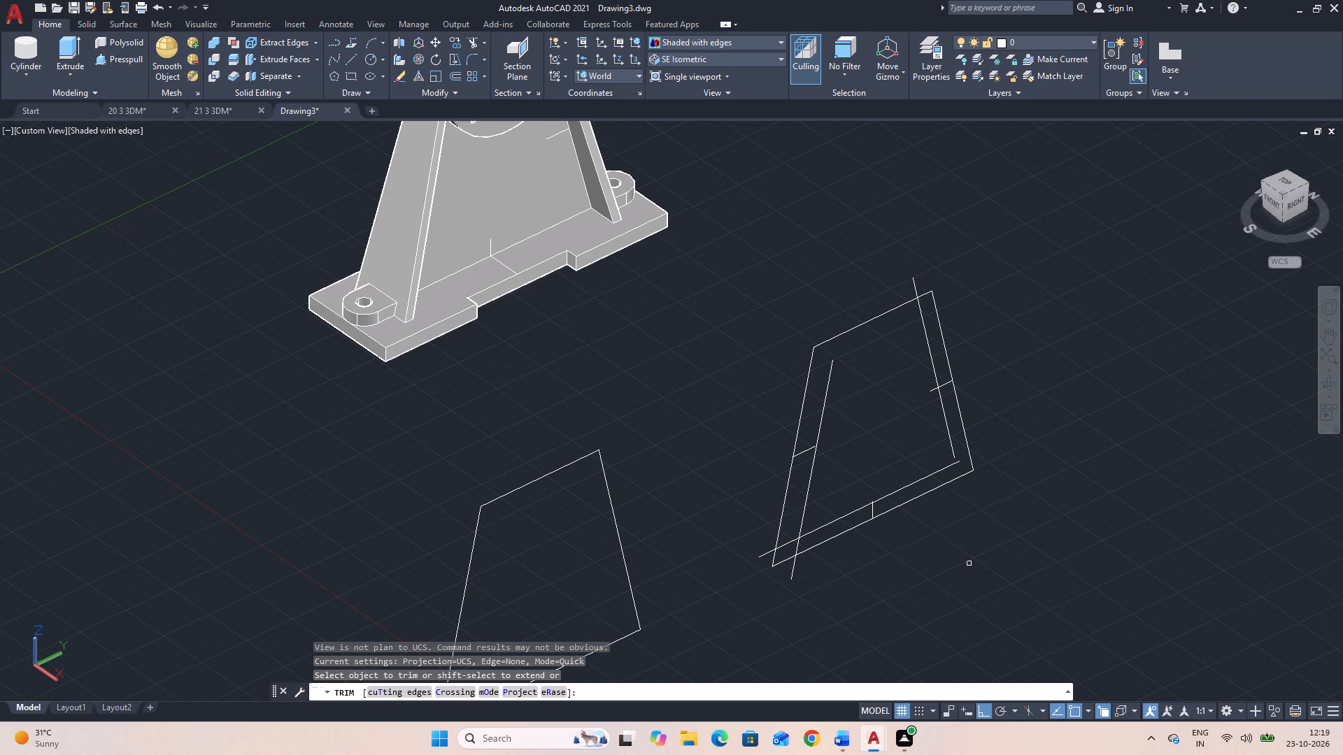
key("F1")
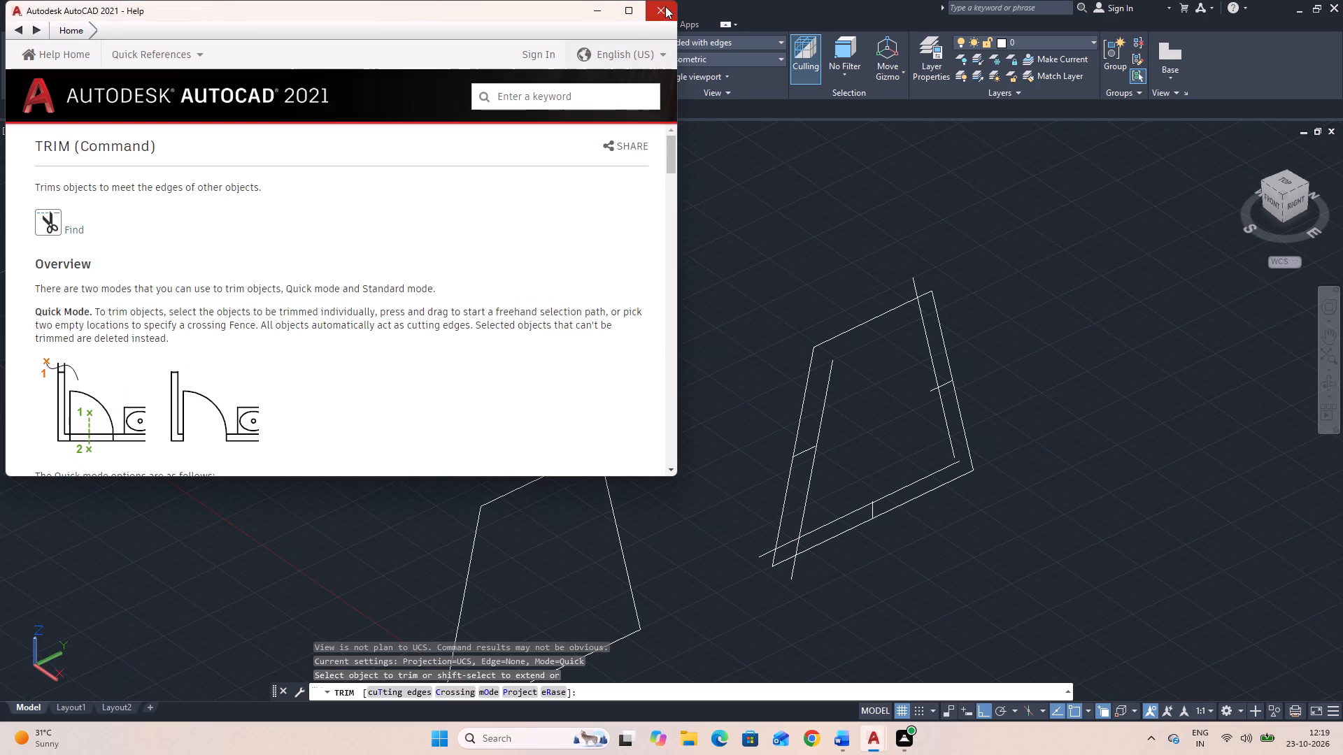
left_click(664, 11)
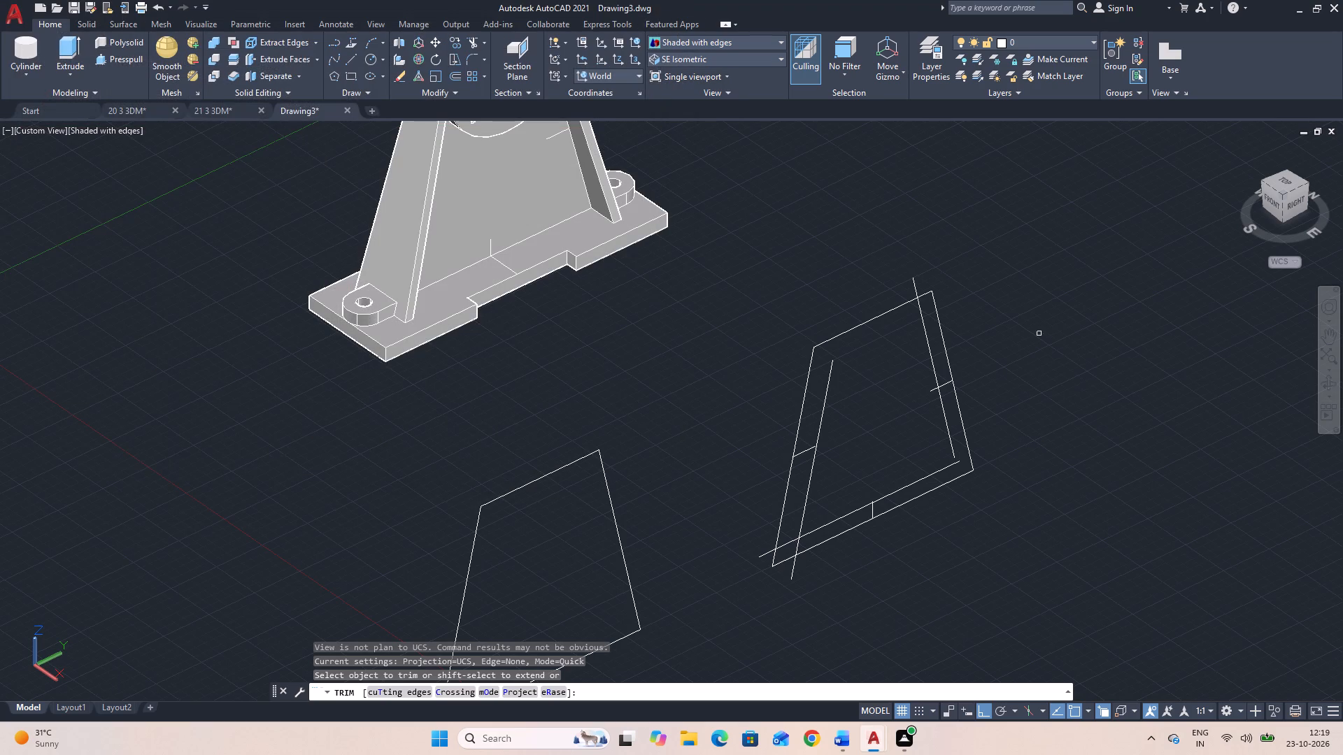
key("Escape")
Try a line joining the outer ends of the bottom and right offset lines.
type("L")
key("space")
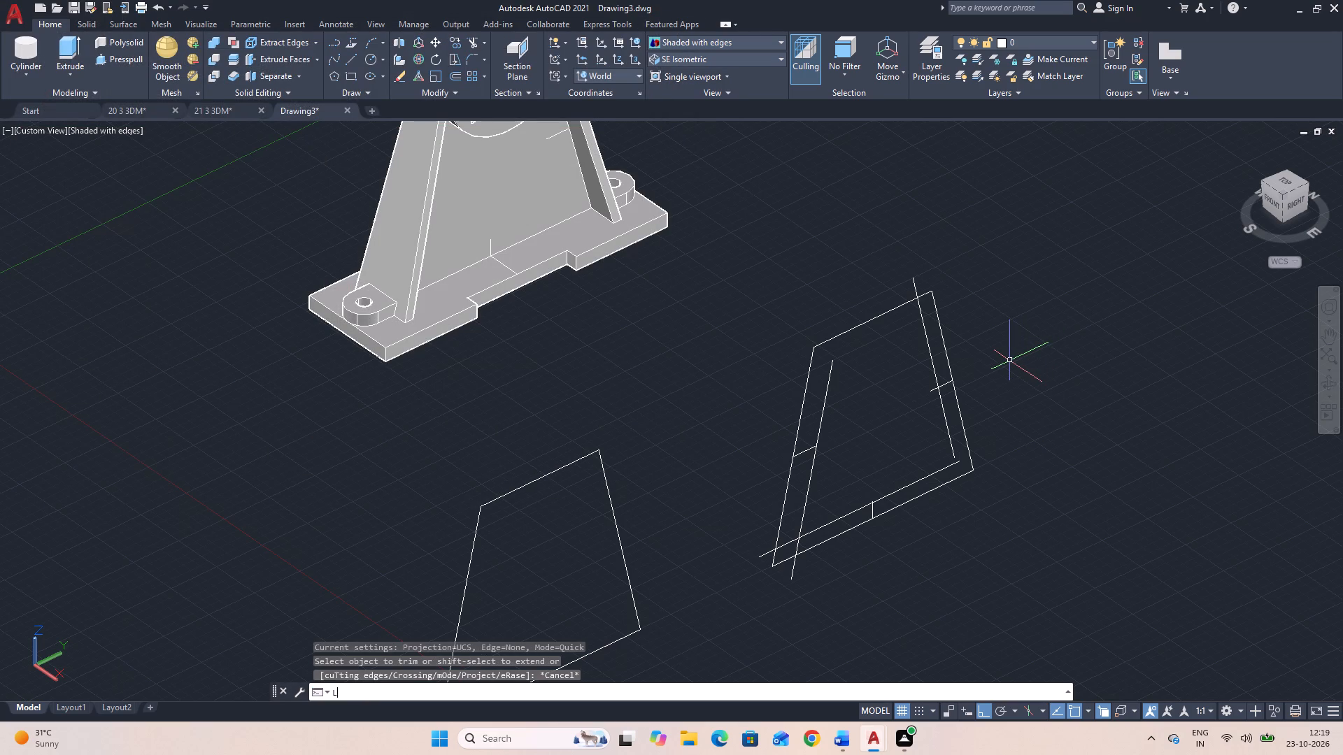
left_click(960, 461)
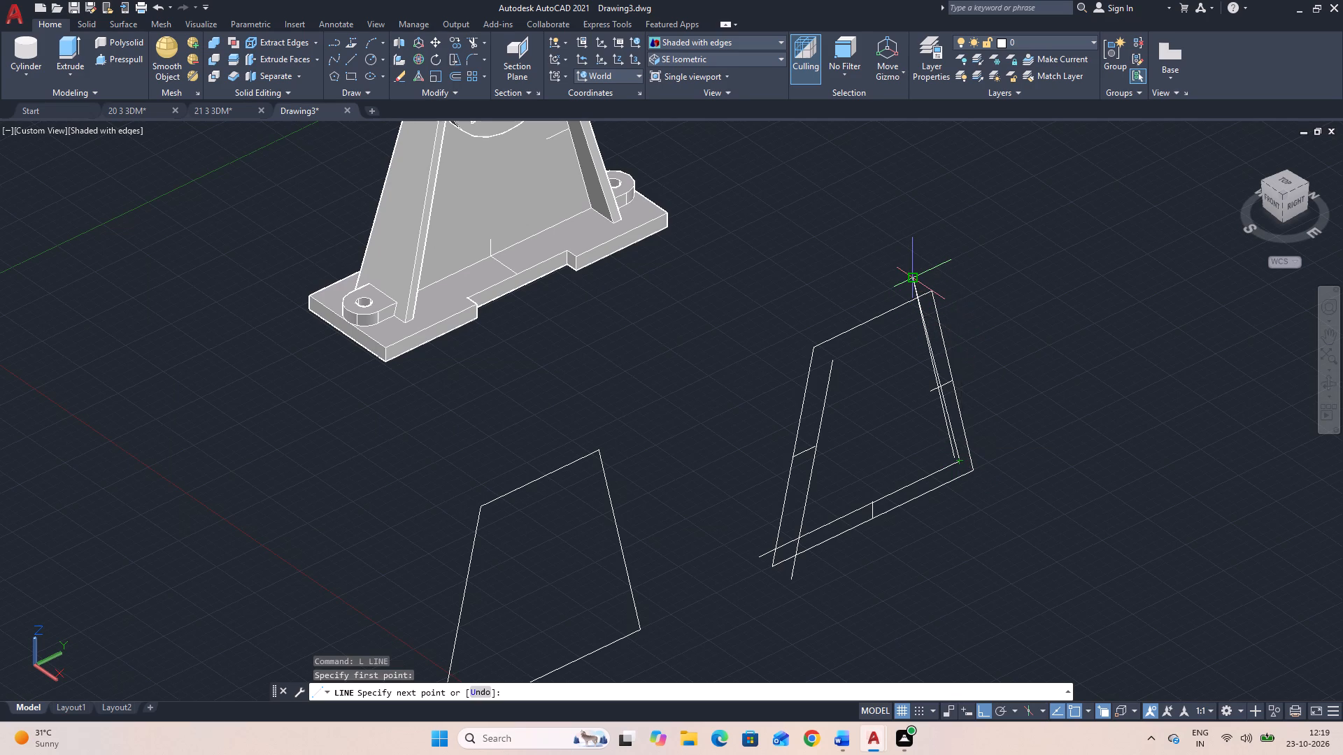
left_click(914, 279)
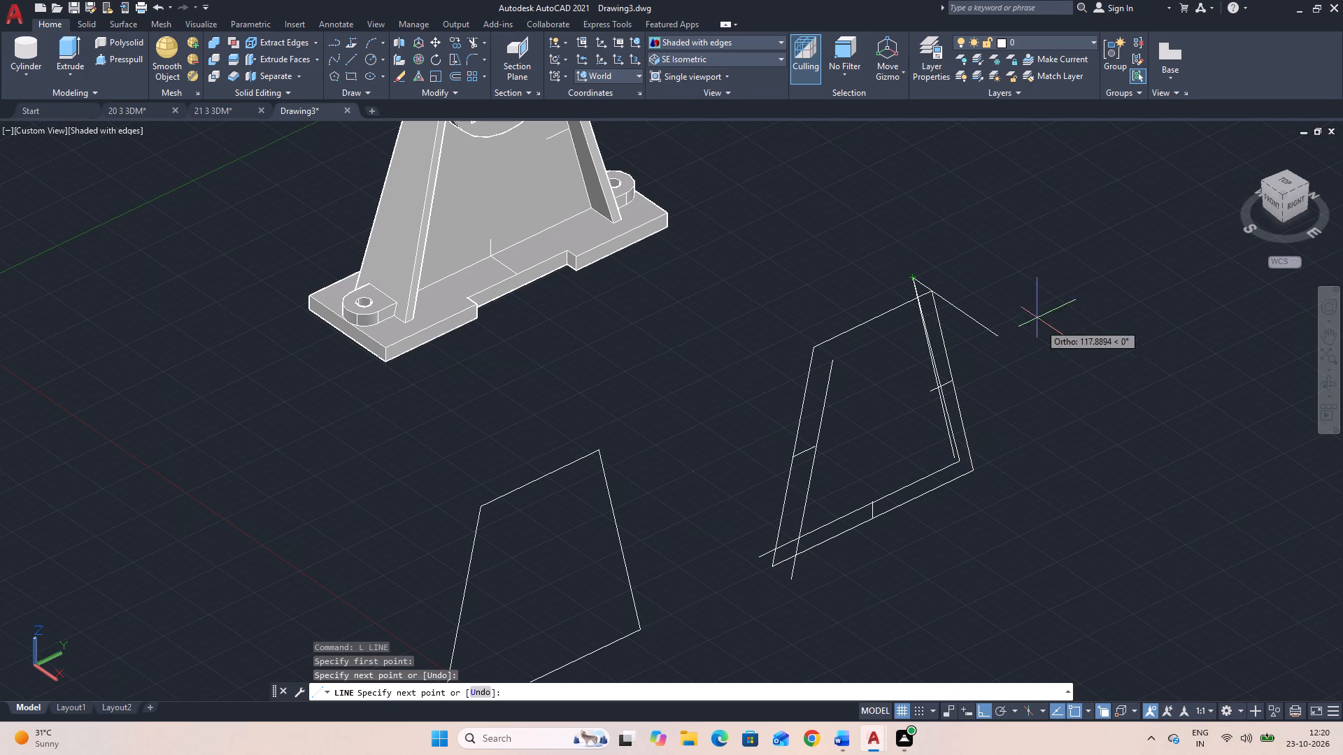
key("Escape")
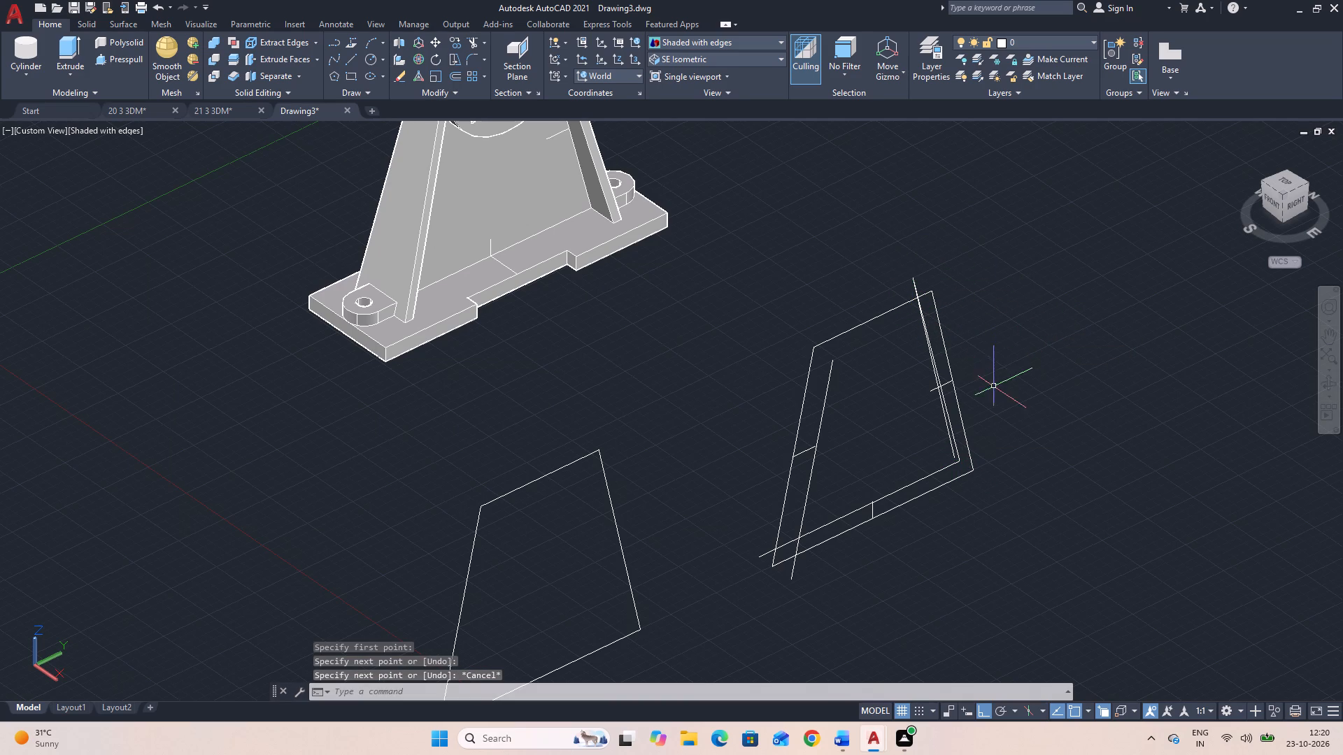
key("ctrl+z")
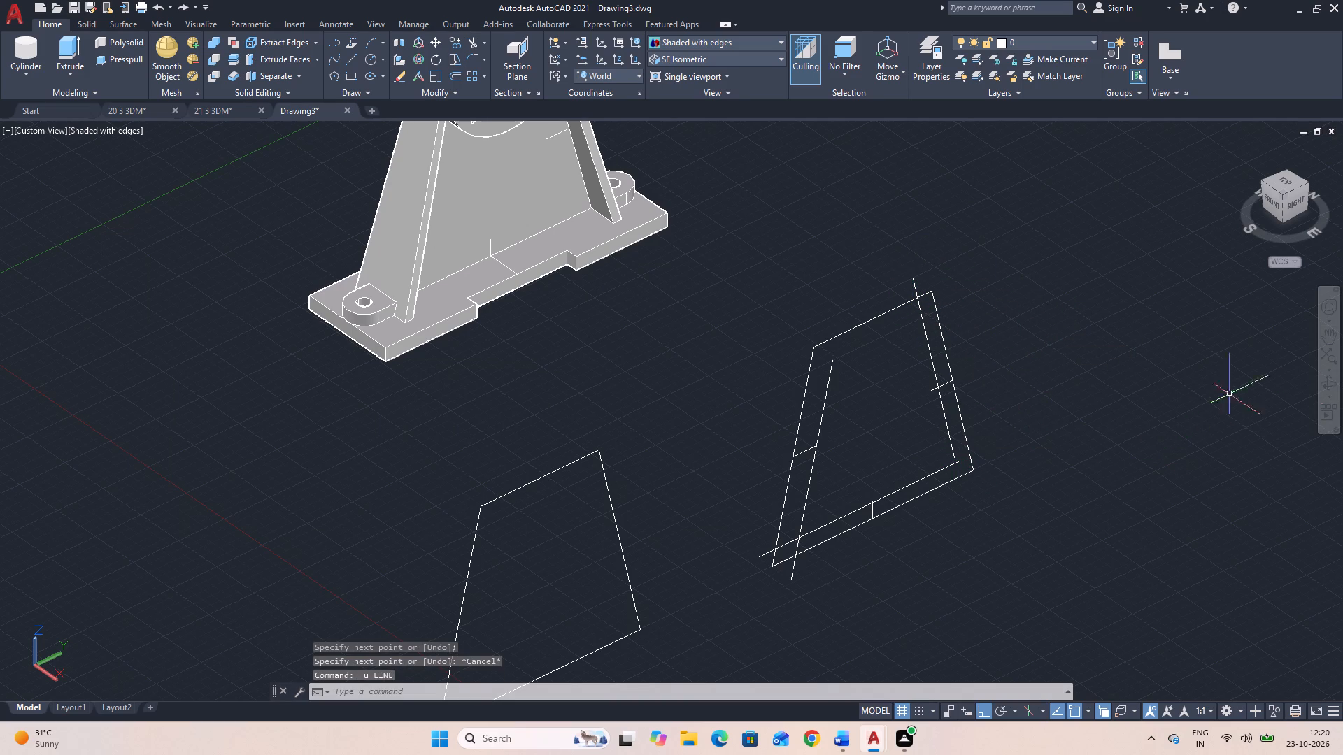
Examine from several angles whether the offset lines lie in the same plane as the traced trapezoid.
left_click(1323, 387)
left_click_drag(1234, 432, 1122, 416)
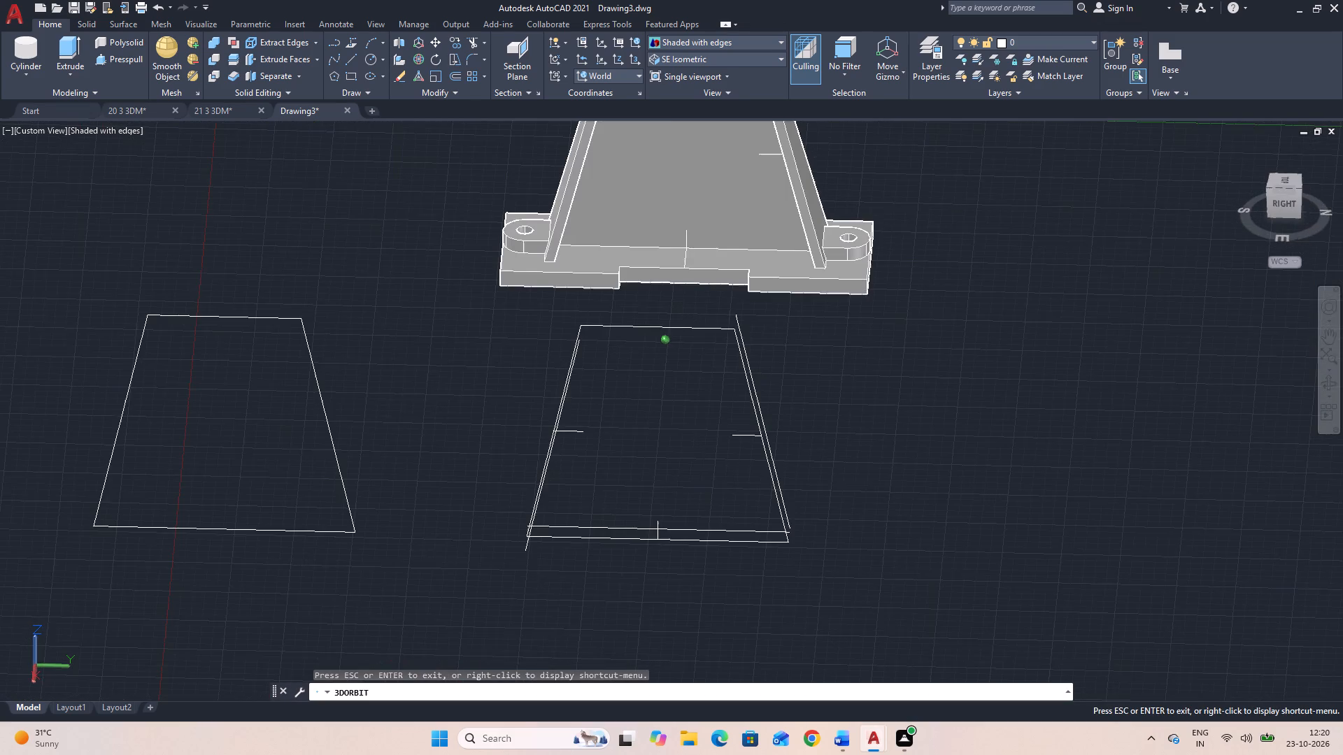
left_click_drag(1122, 416, 1074, 473)
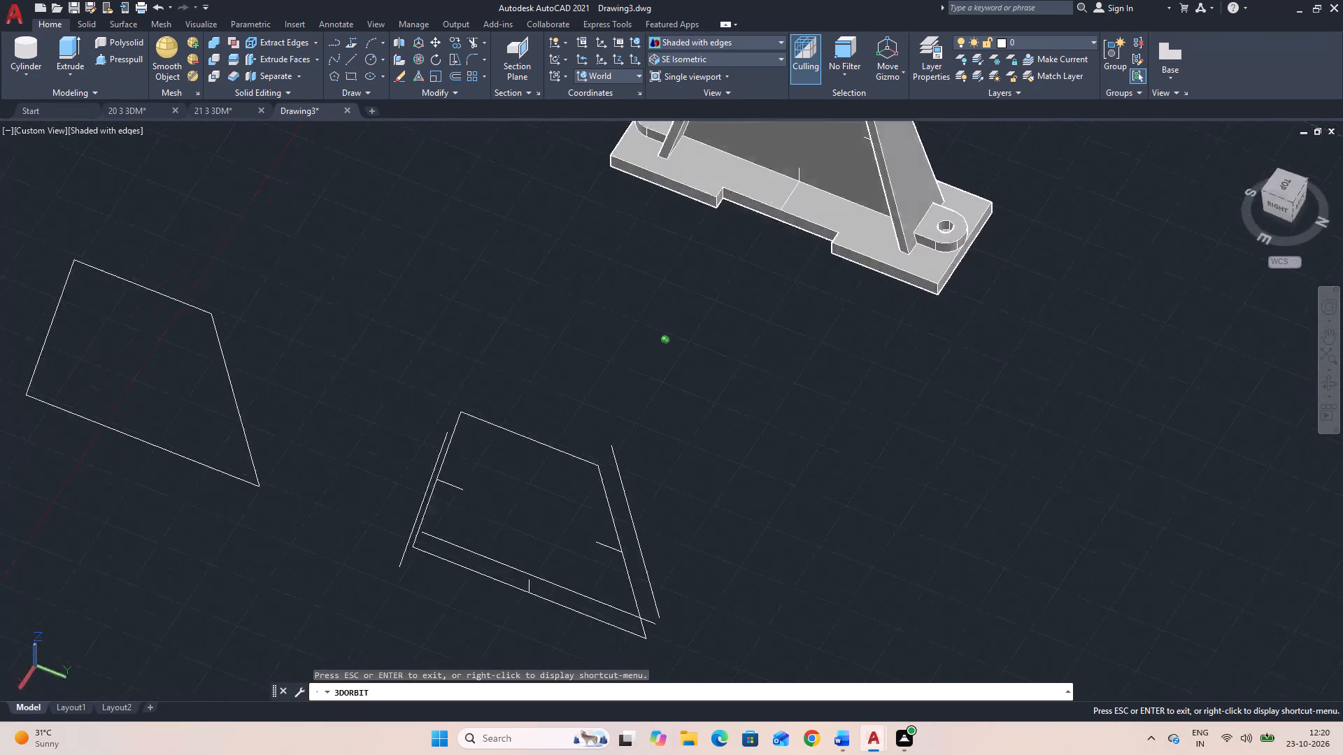
left_click_drag(1074, 473, 1221, 466)
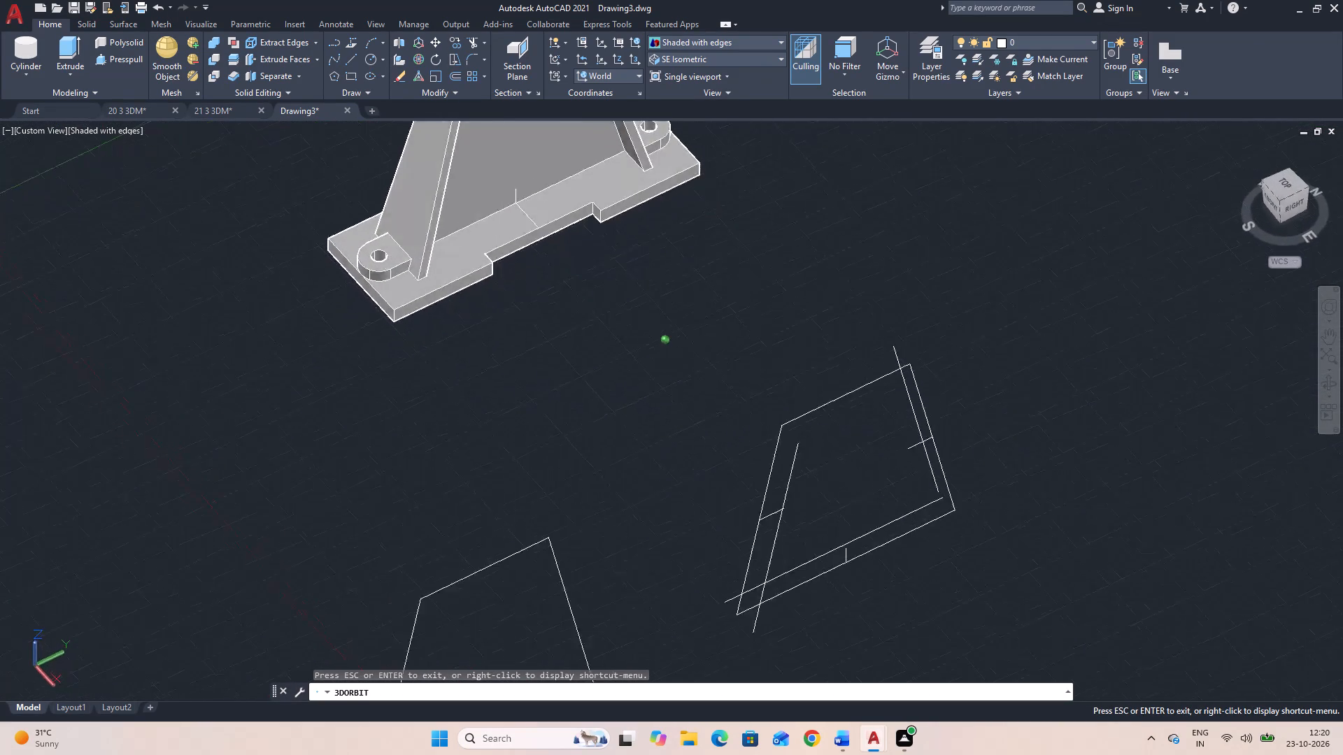
left_click_drag(1221, 466, 1263, 487)
left_click_drag(1151, 488, 1190, 477)
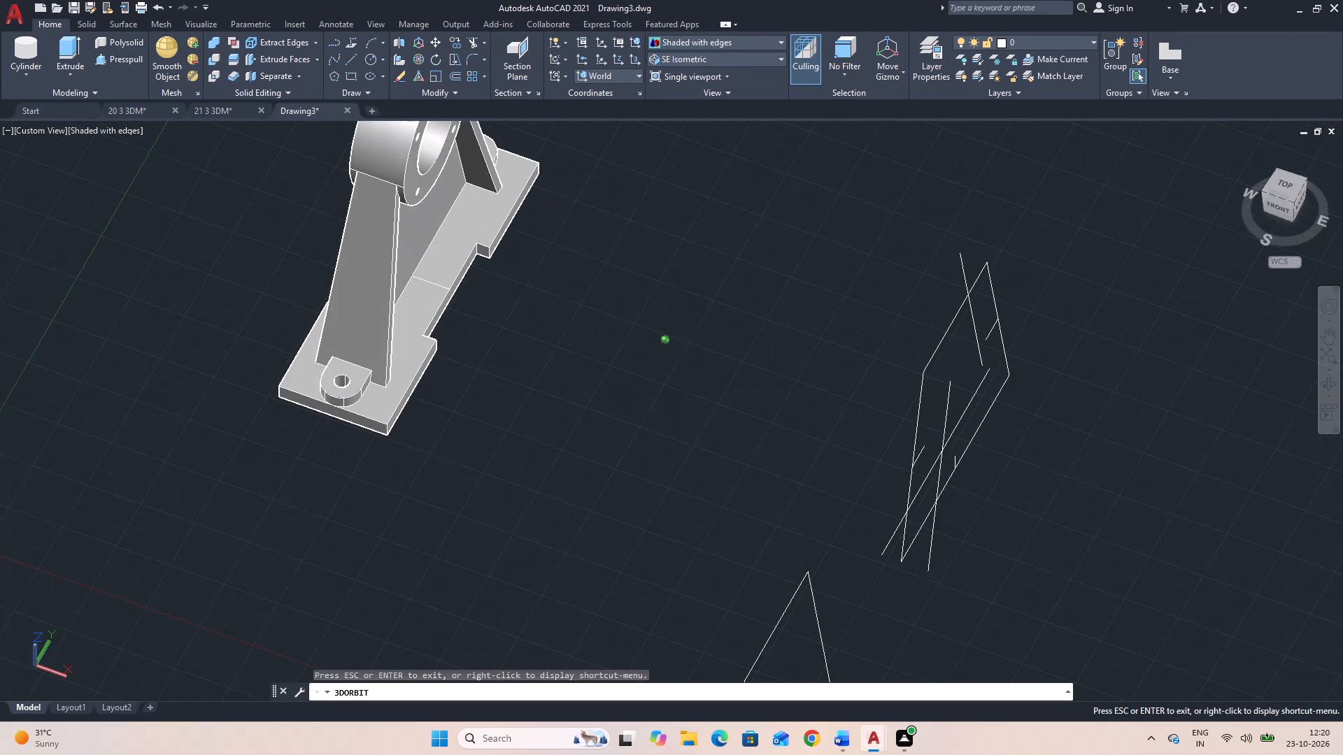
left_click_drag(1190, 477, 1095, 415)
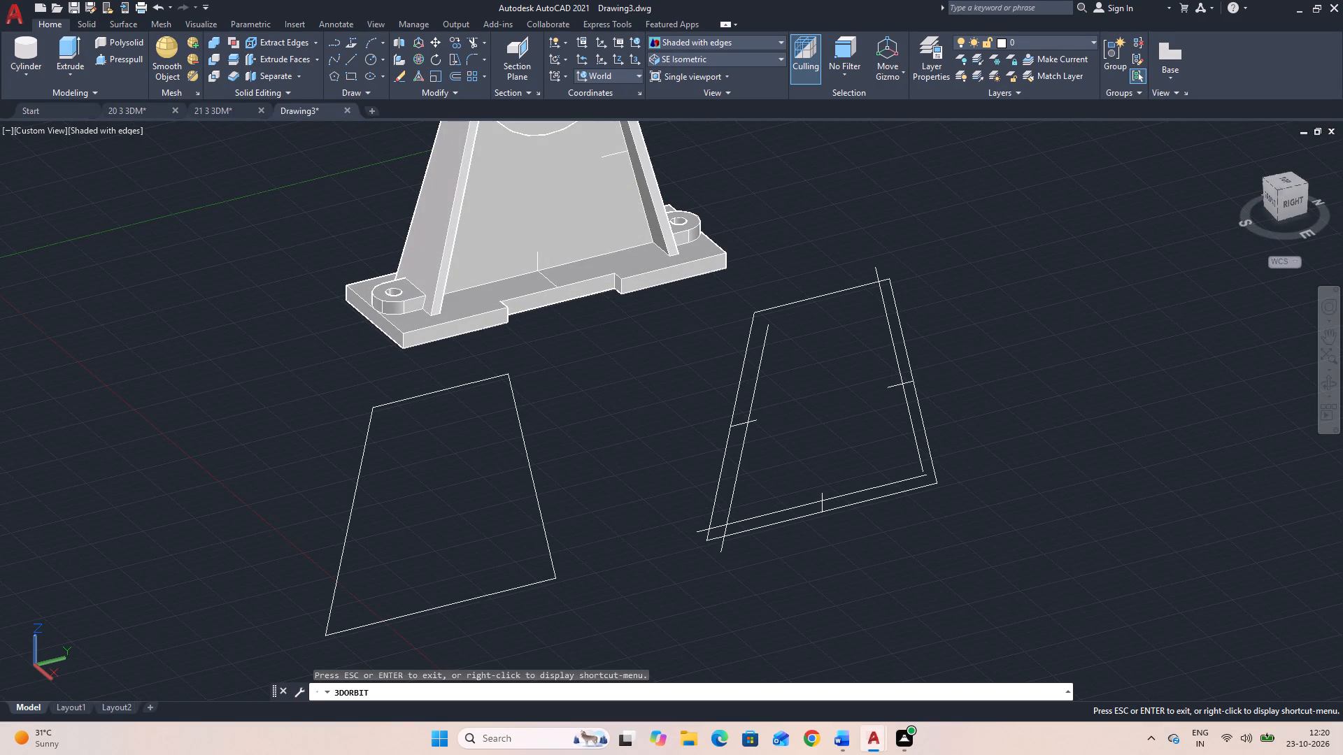
key("Escape")
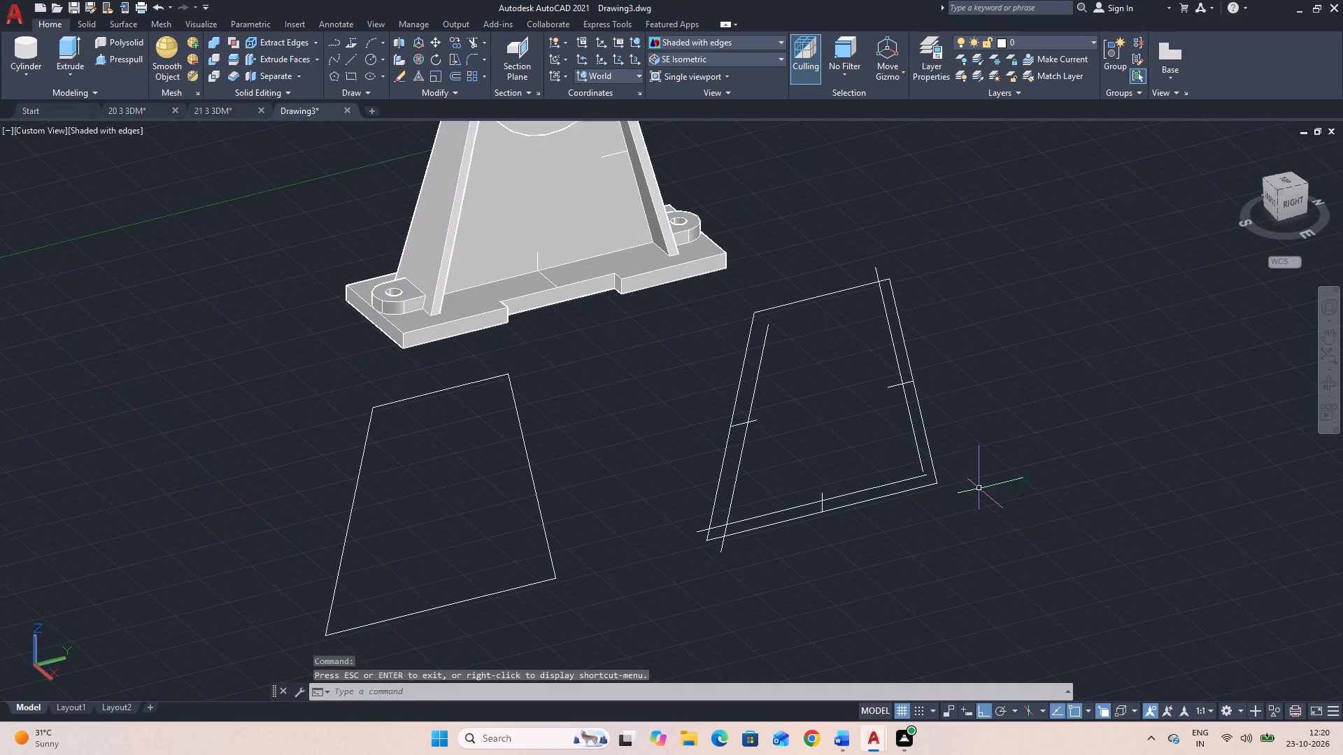
Delete the four-line traced trapezoid together with its offset side and bottom lines, keeping the original polyline.
left_click(979, 496)
left_click(678, 344)
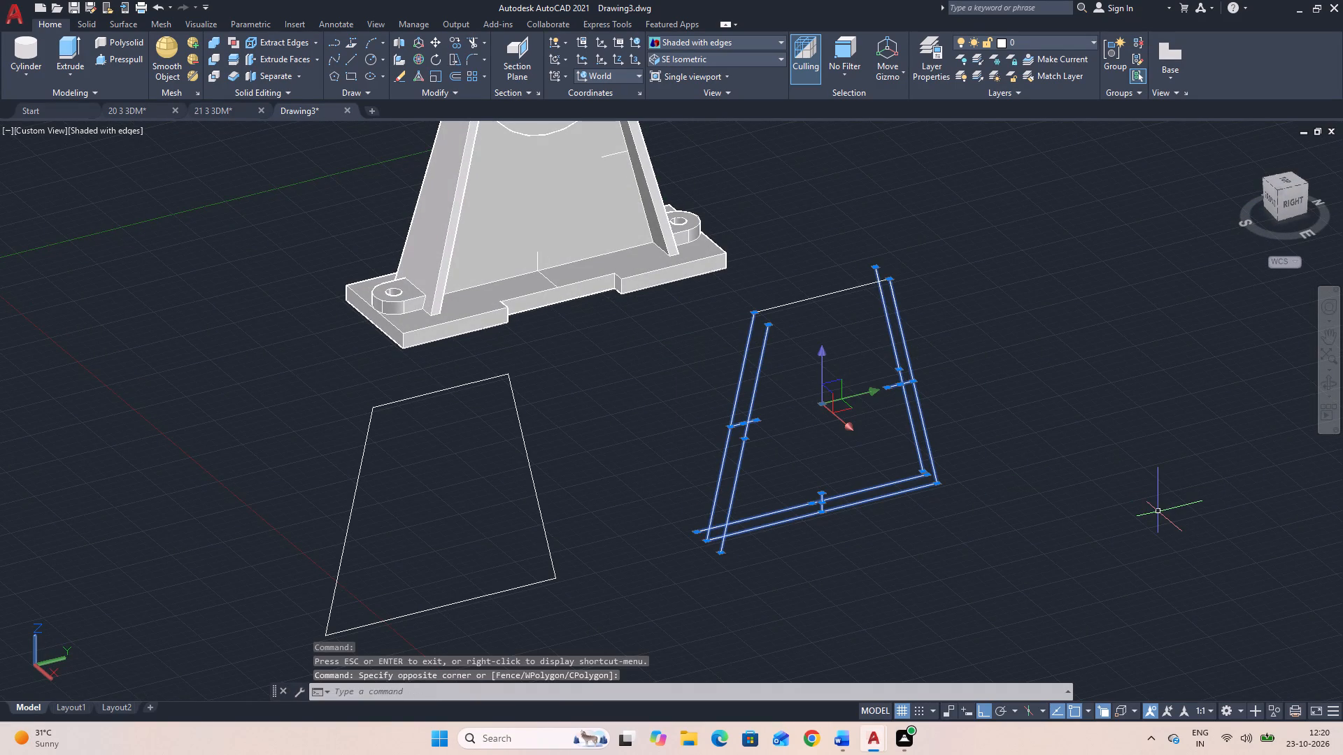
key("Delete")
left_click(848, 325)
left_click(830, 275)
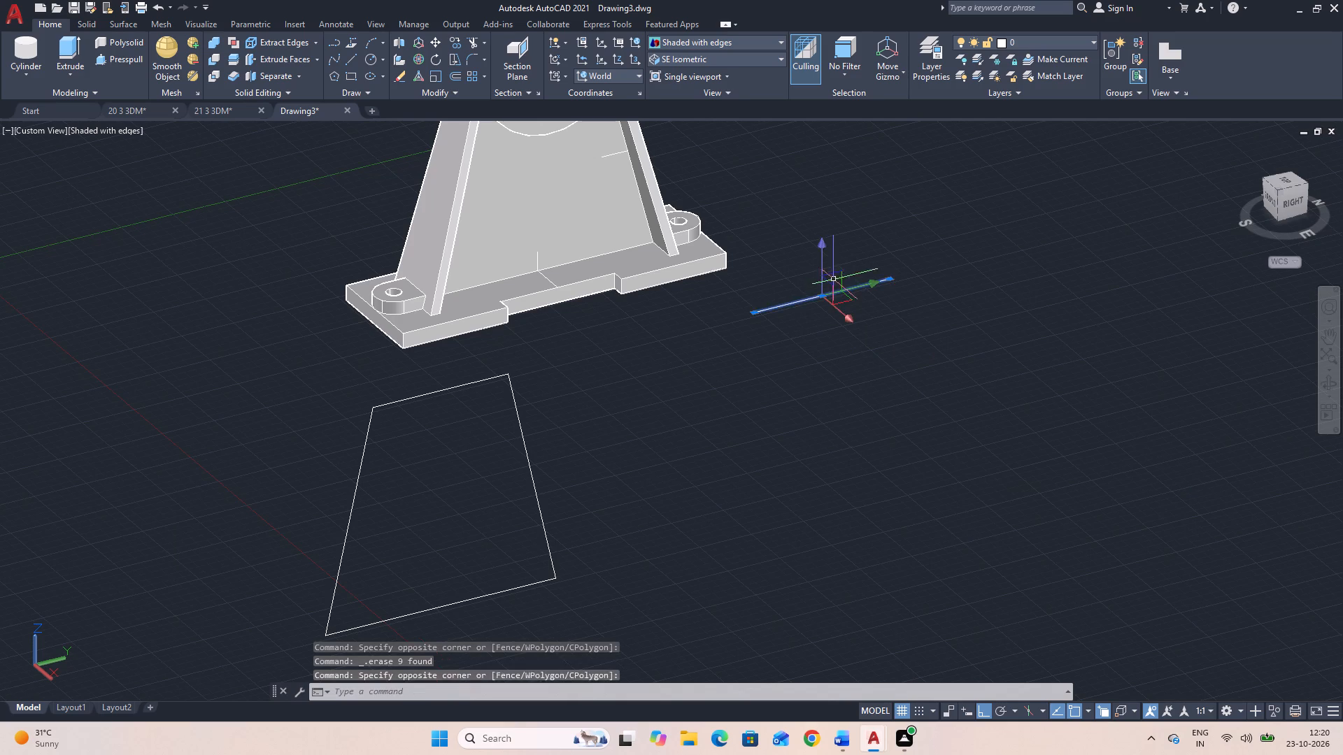
key("Delete")
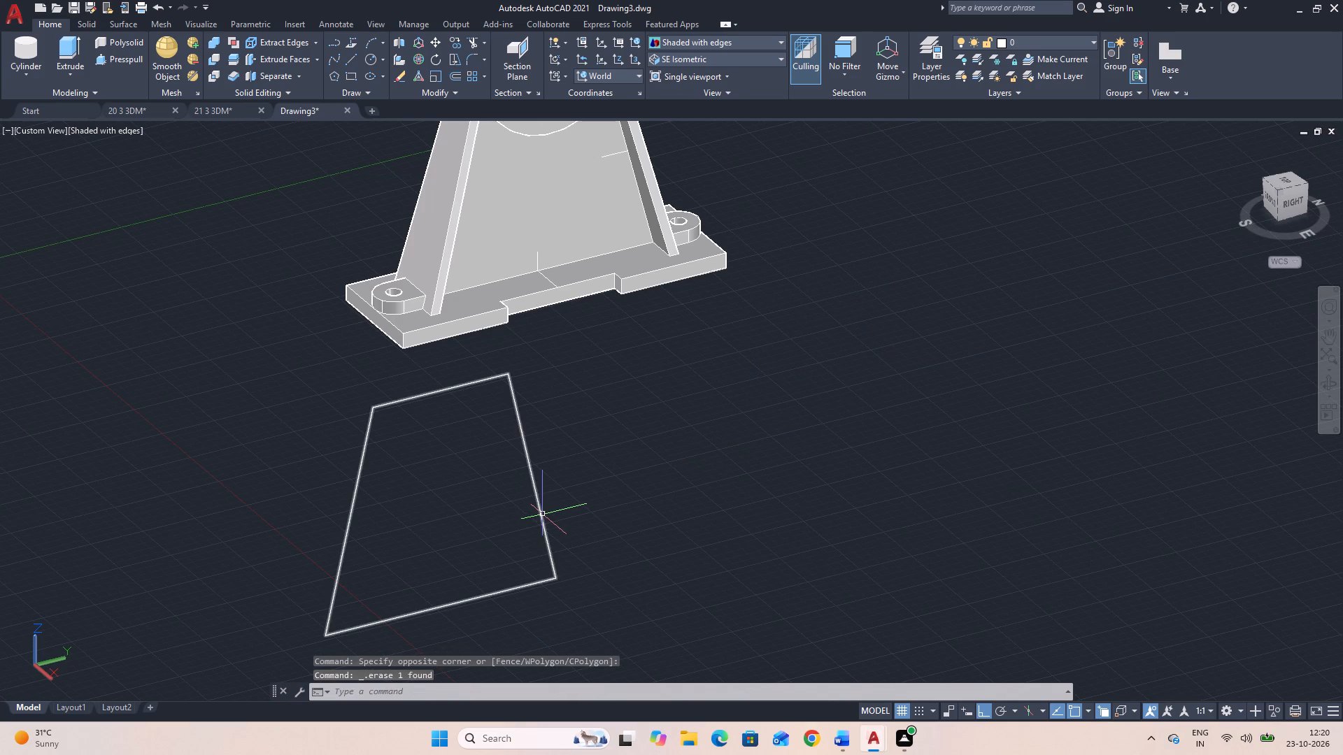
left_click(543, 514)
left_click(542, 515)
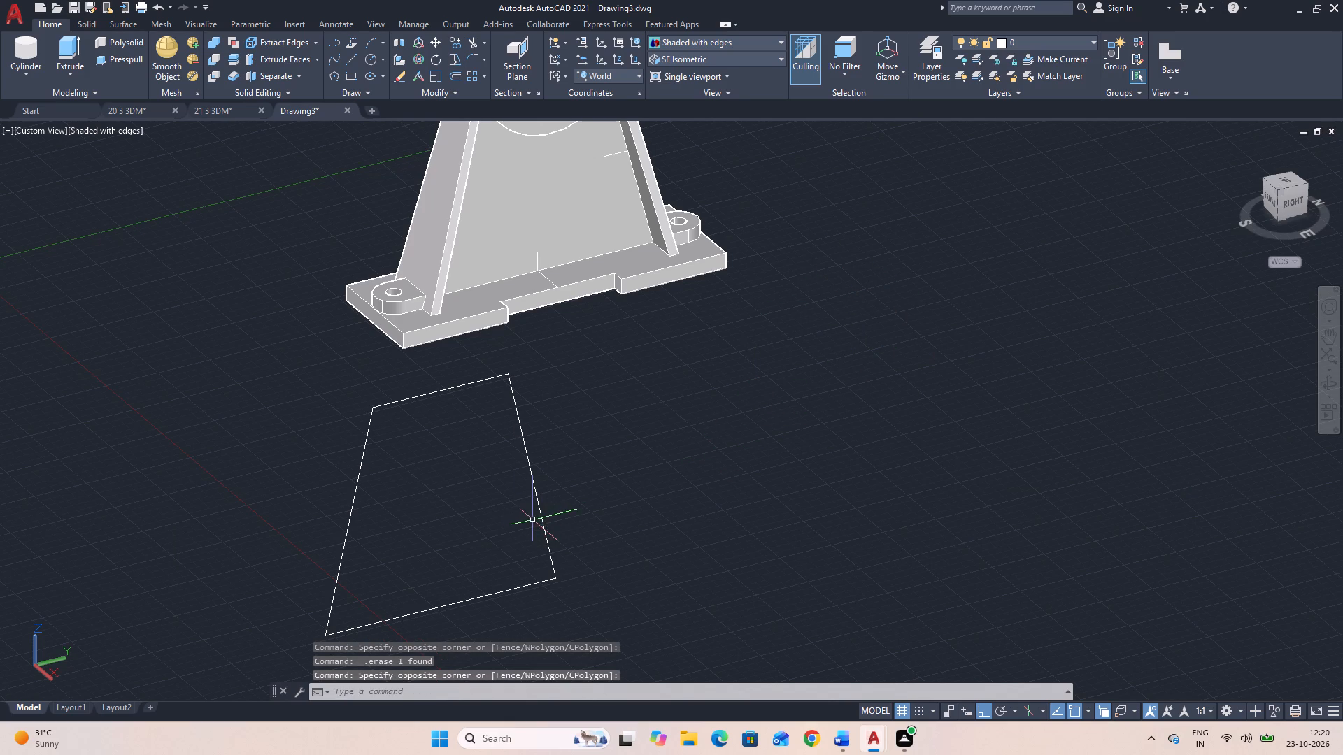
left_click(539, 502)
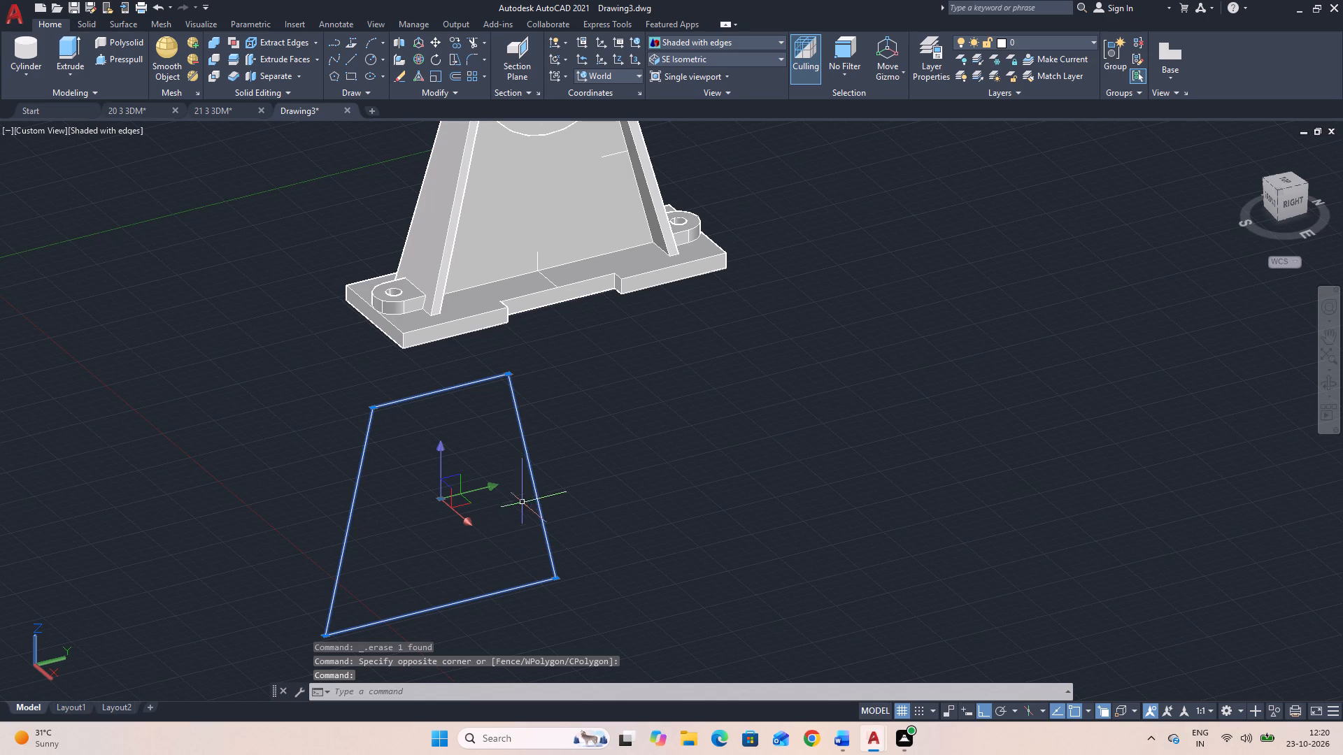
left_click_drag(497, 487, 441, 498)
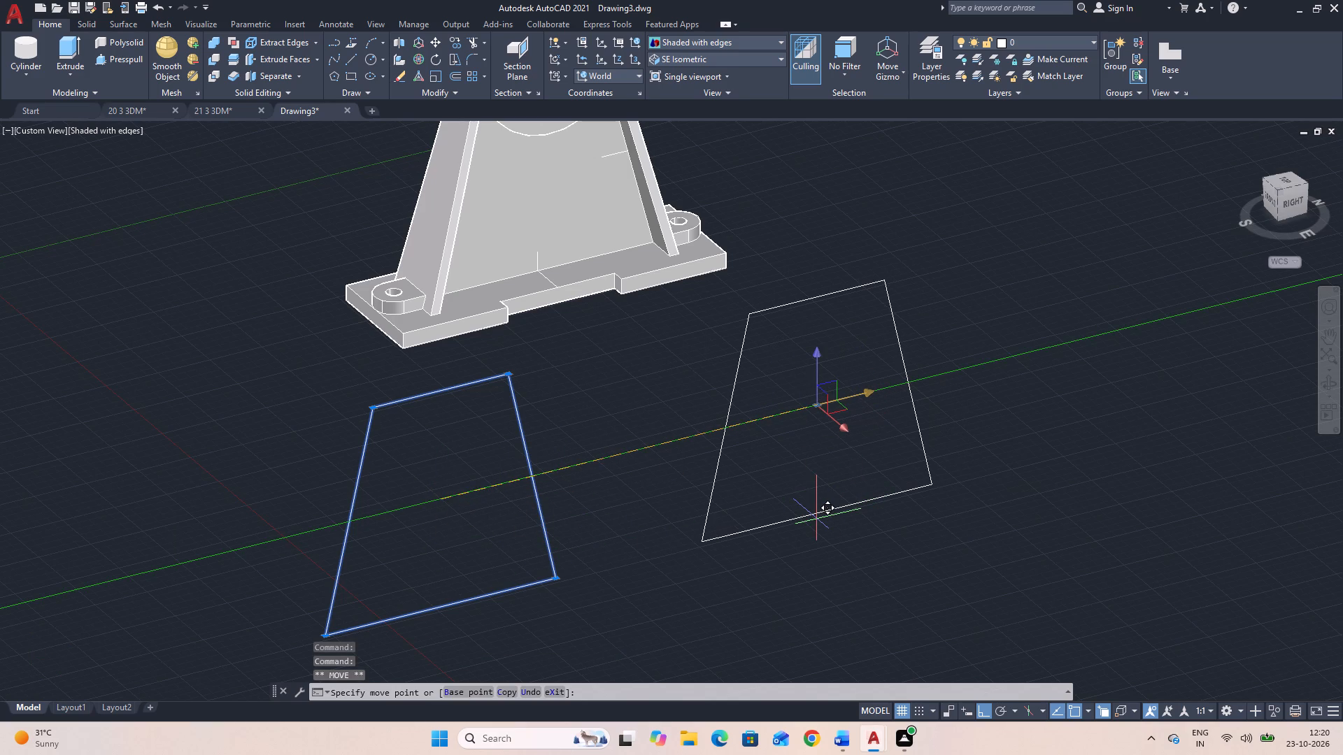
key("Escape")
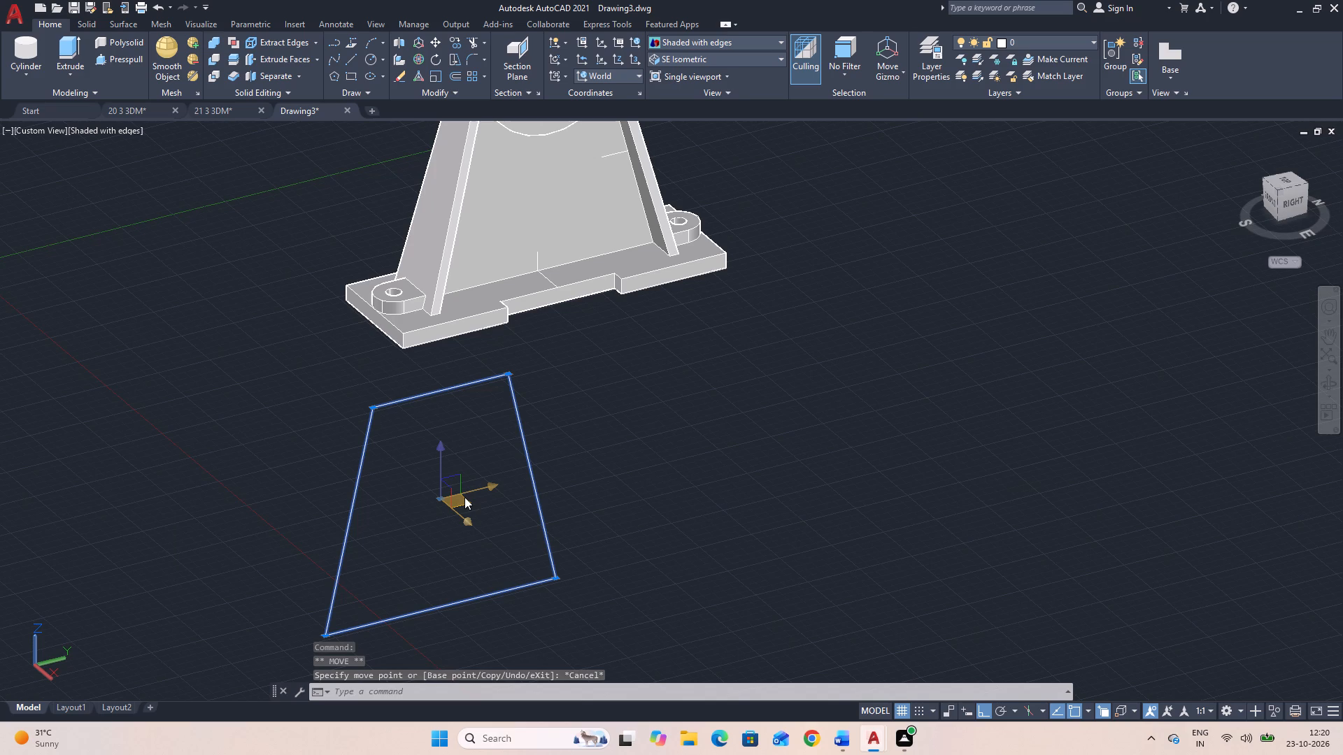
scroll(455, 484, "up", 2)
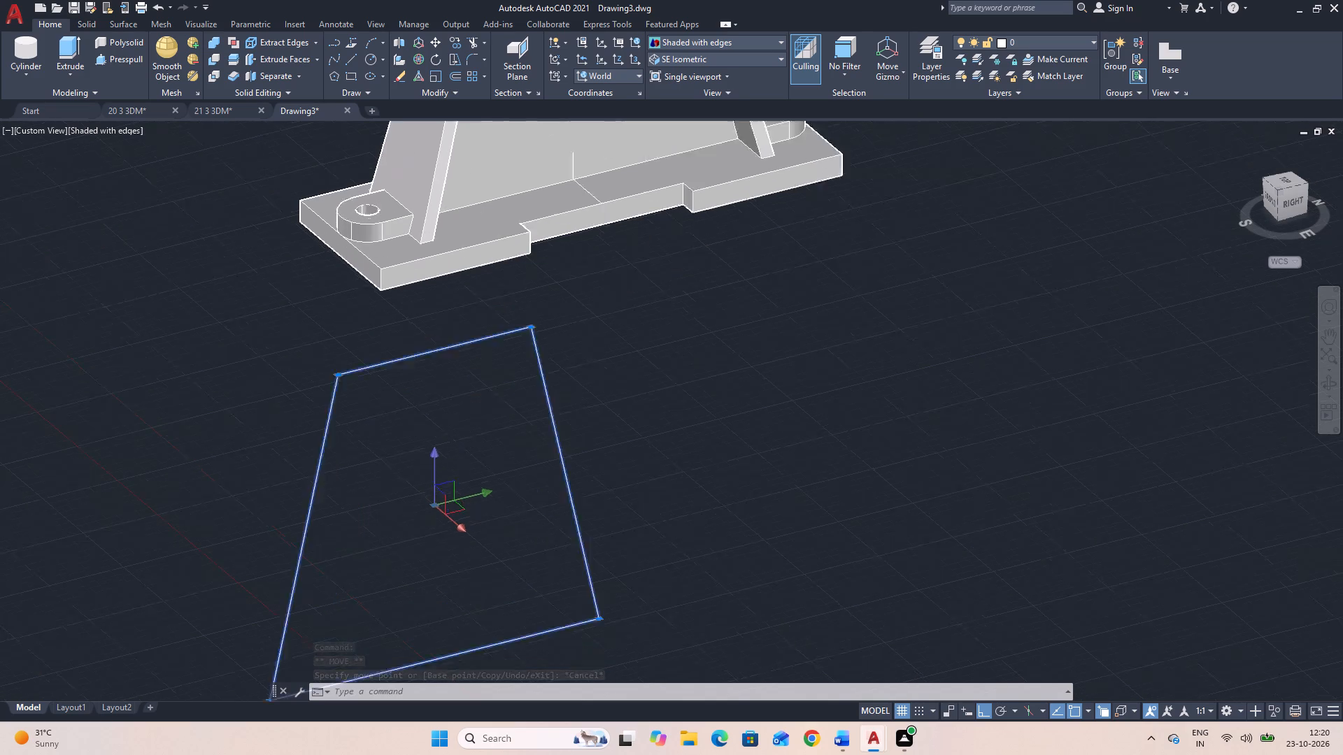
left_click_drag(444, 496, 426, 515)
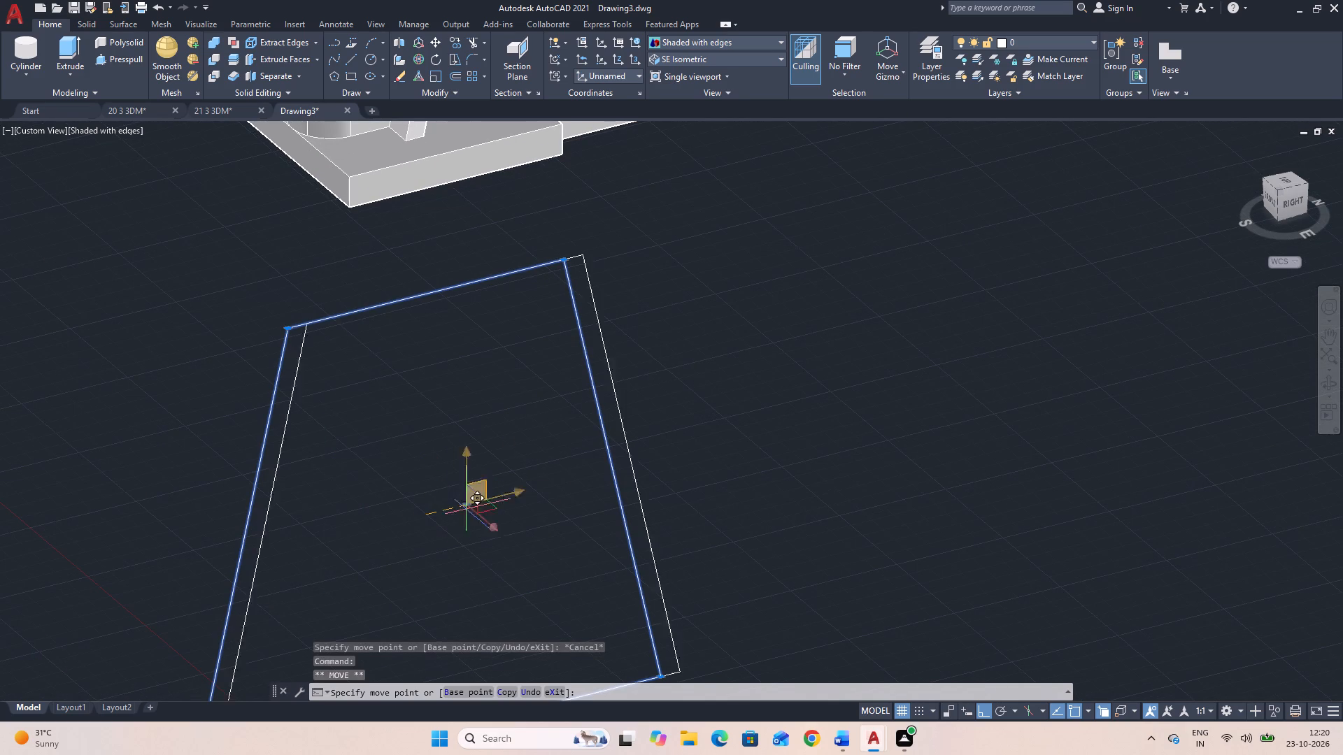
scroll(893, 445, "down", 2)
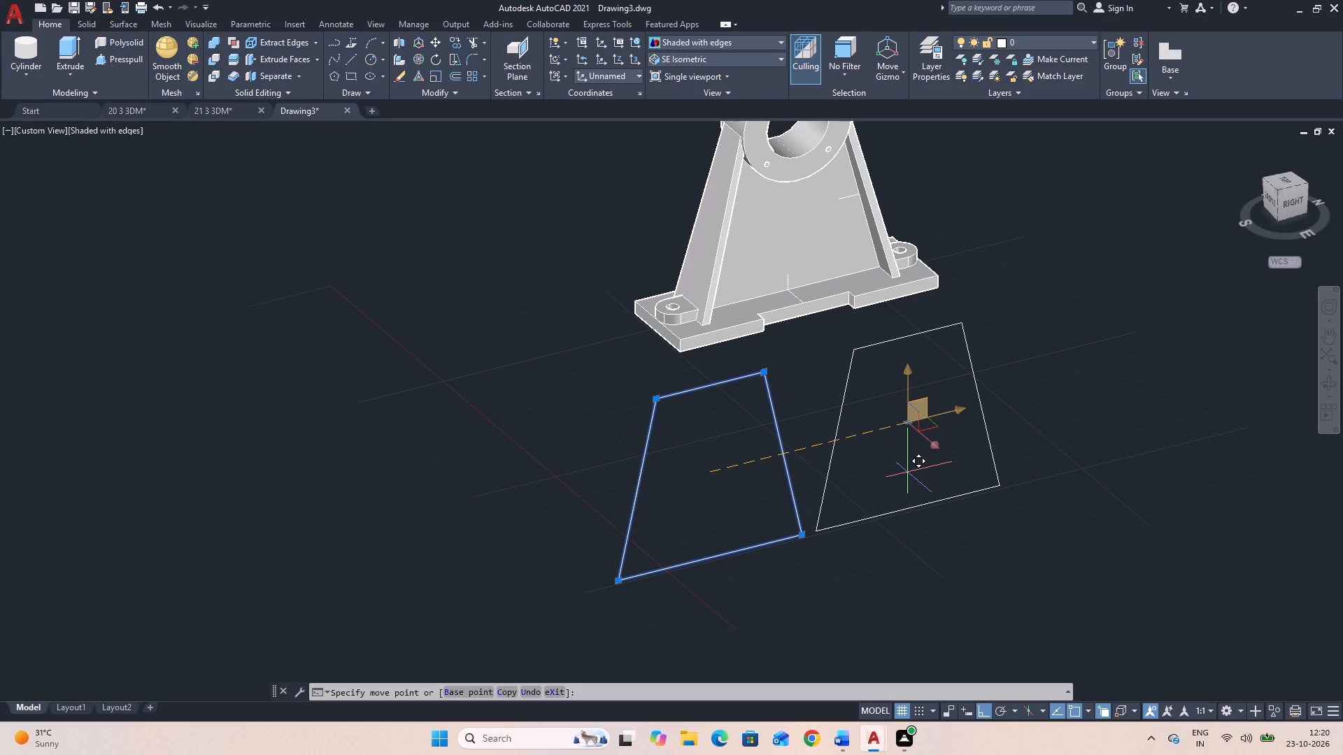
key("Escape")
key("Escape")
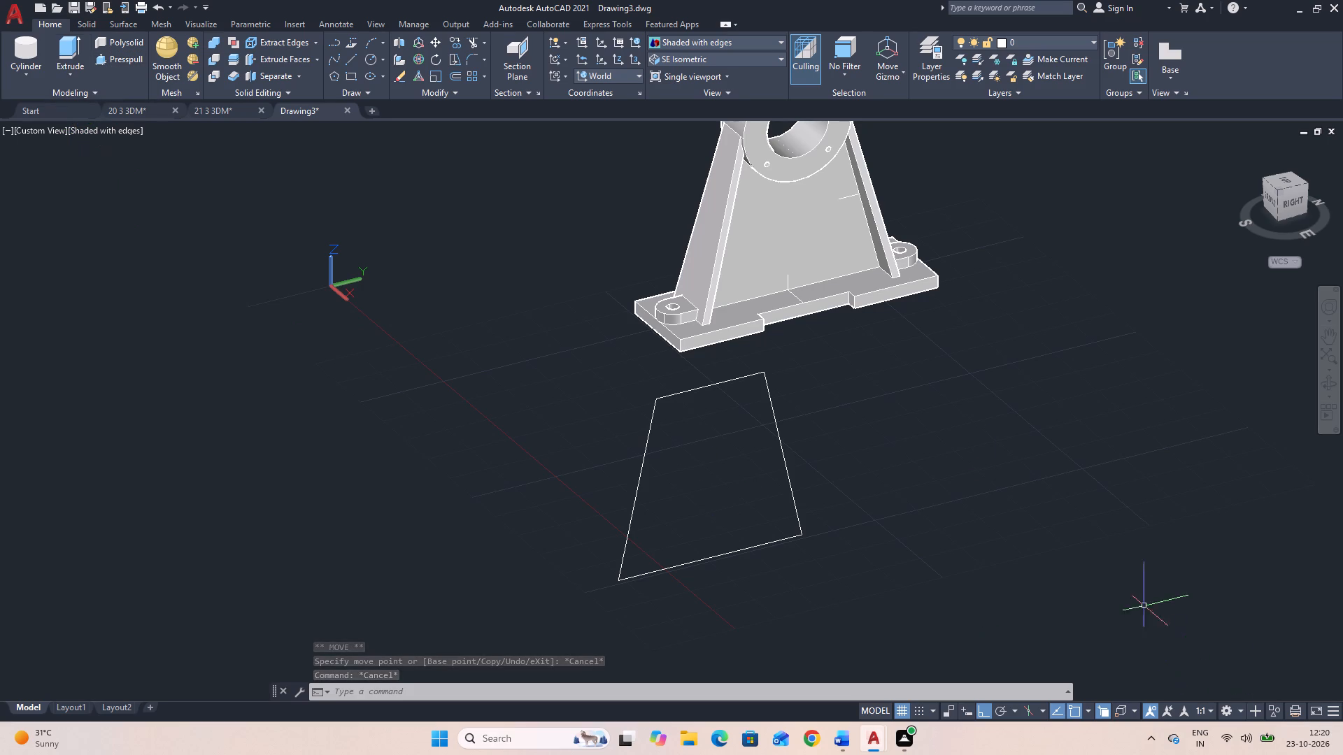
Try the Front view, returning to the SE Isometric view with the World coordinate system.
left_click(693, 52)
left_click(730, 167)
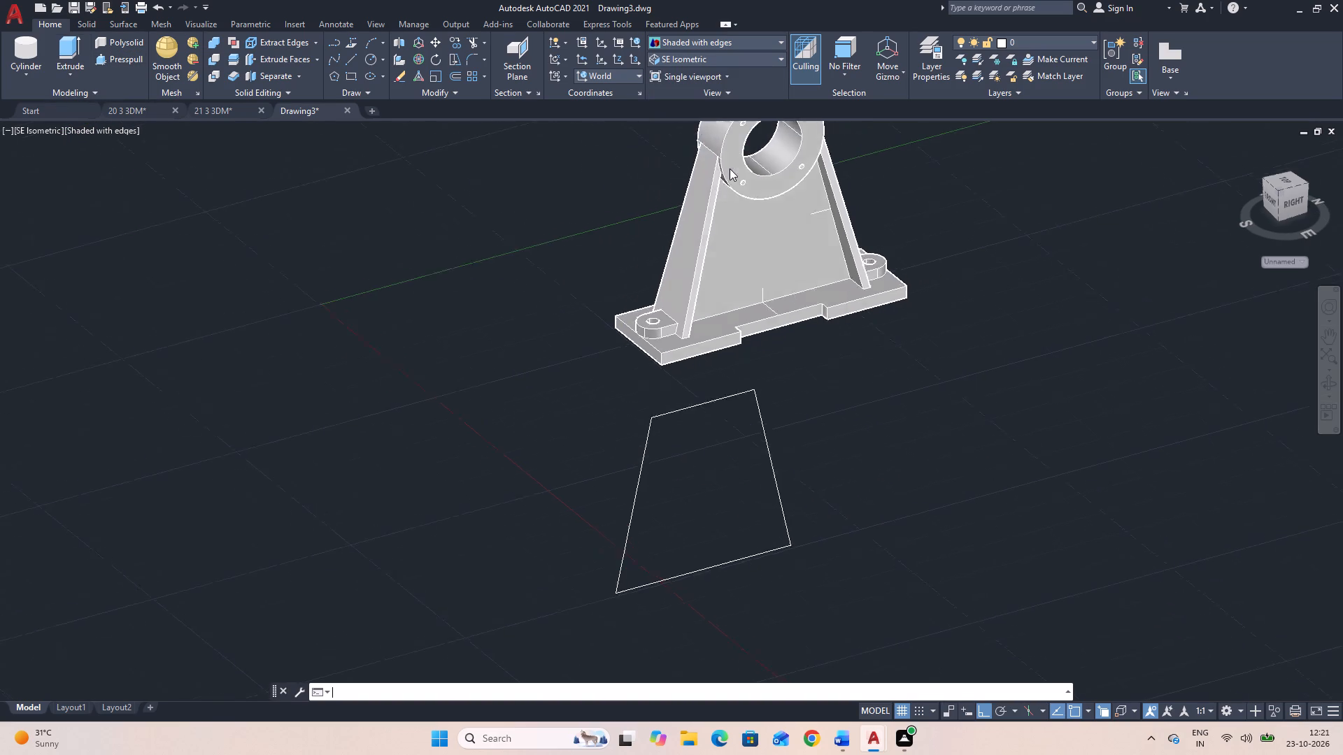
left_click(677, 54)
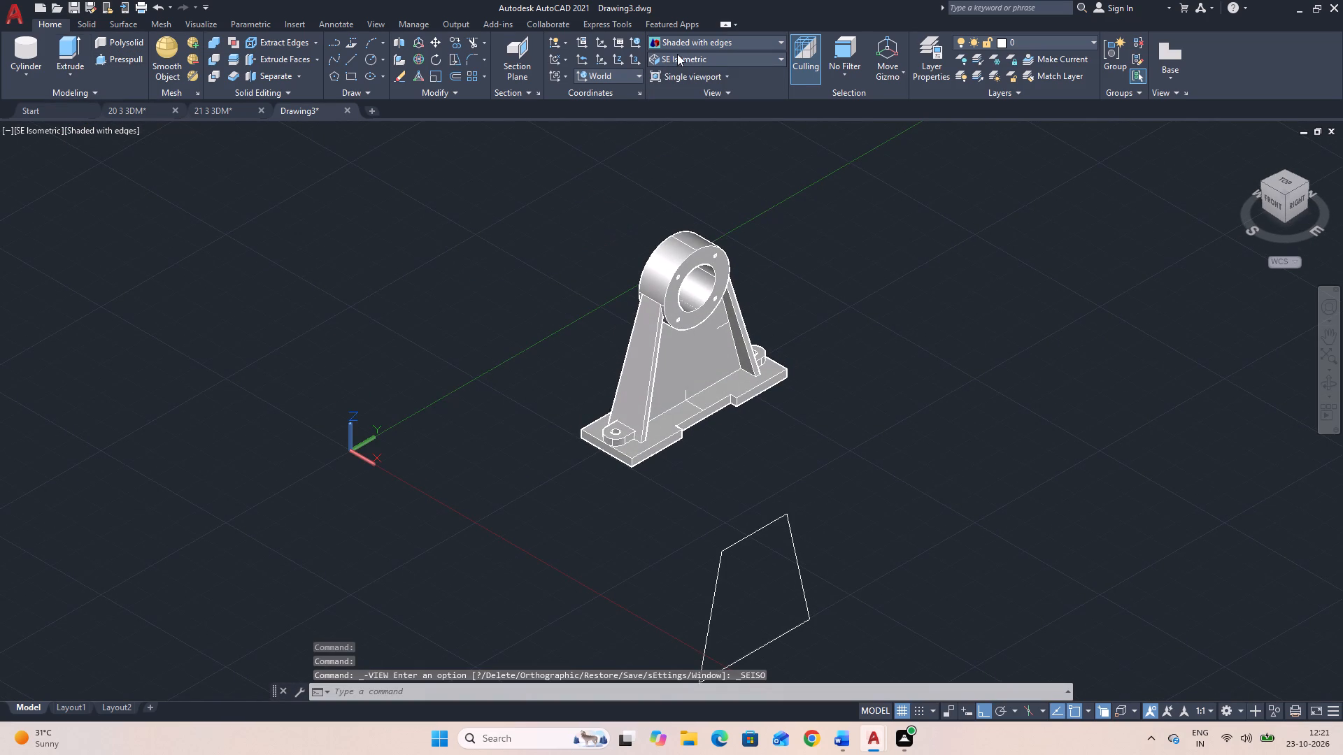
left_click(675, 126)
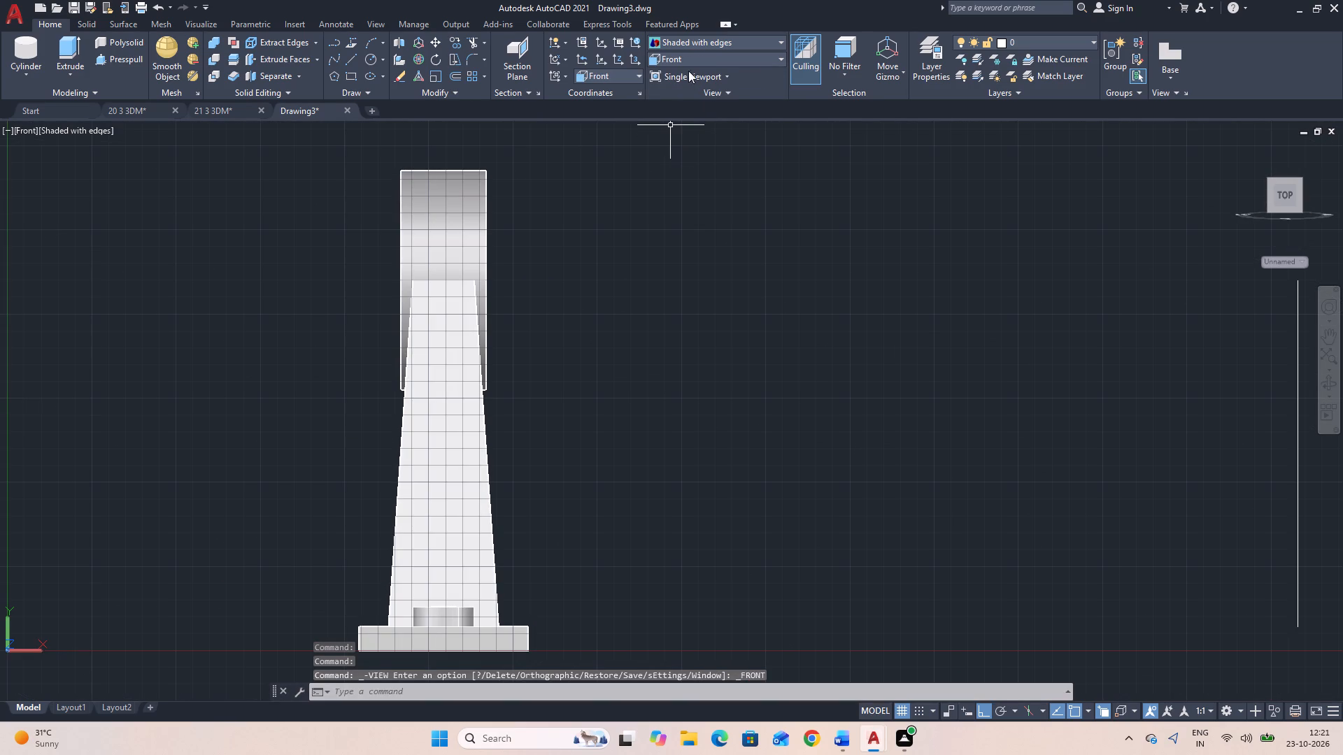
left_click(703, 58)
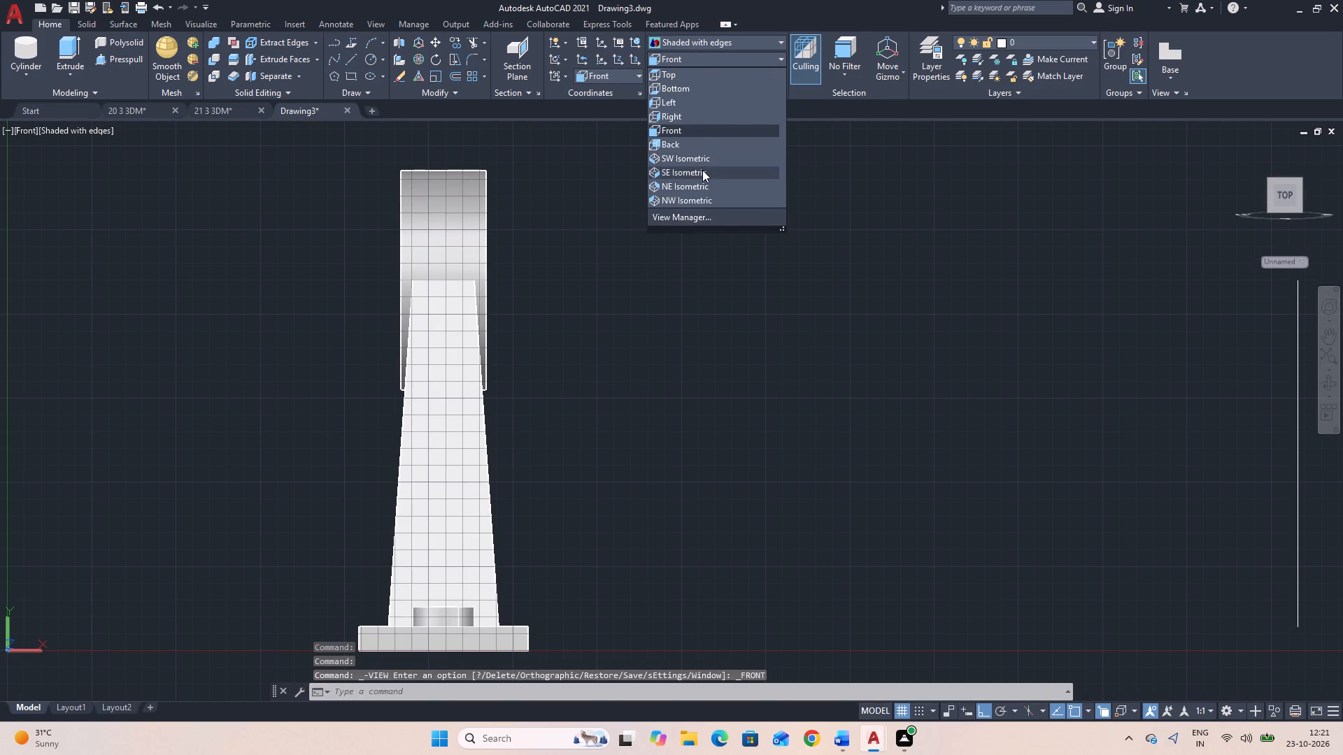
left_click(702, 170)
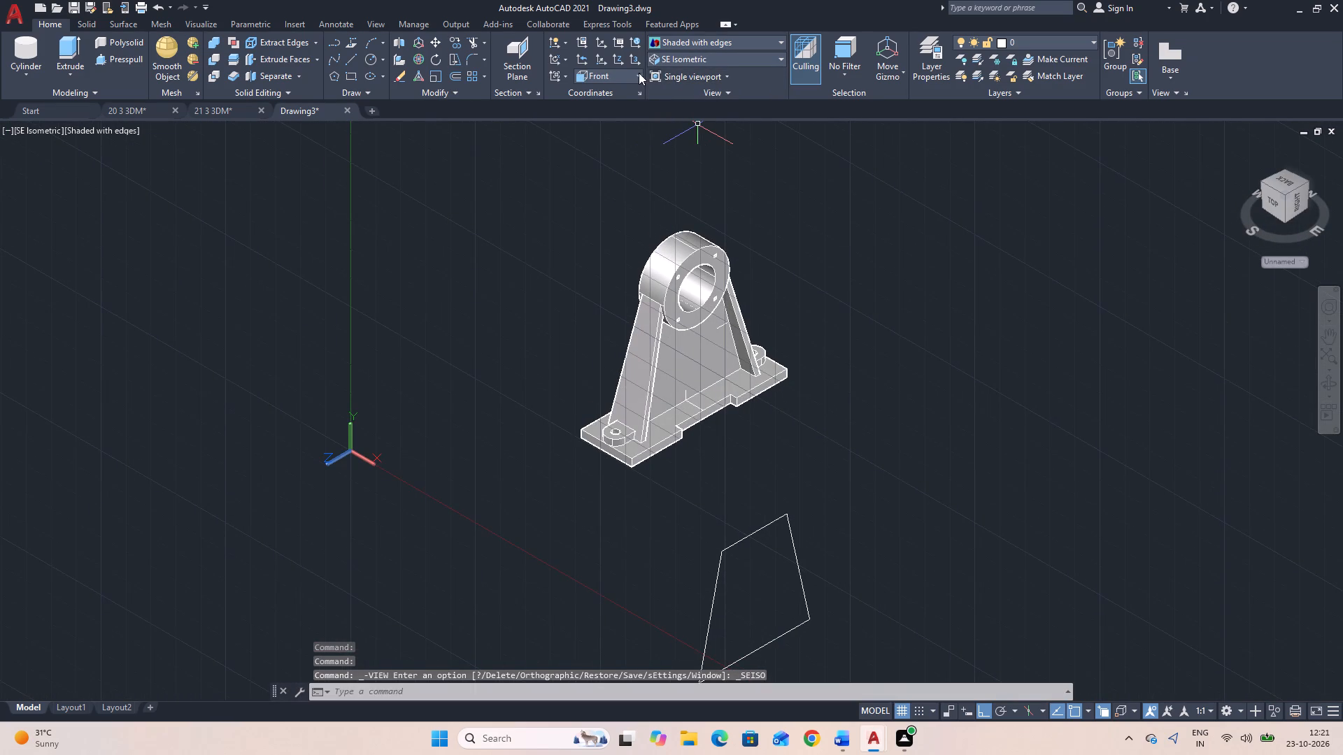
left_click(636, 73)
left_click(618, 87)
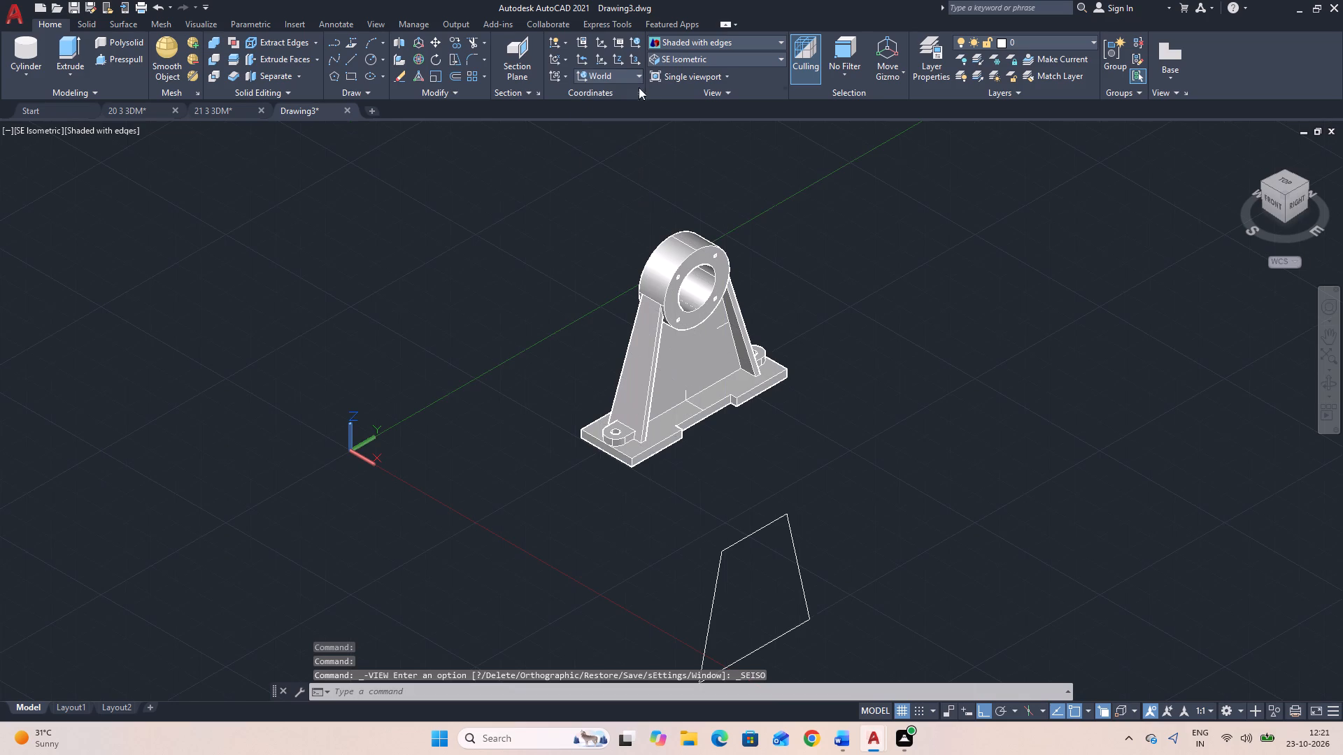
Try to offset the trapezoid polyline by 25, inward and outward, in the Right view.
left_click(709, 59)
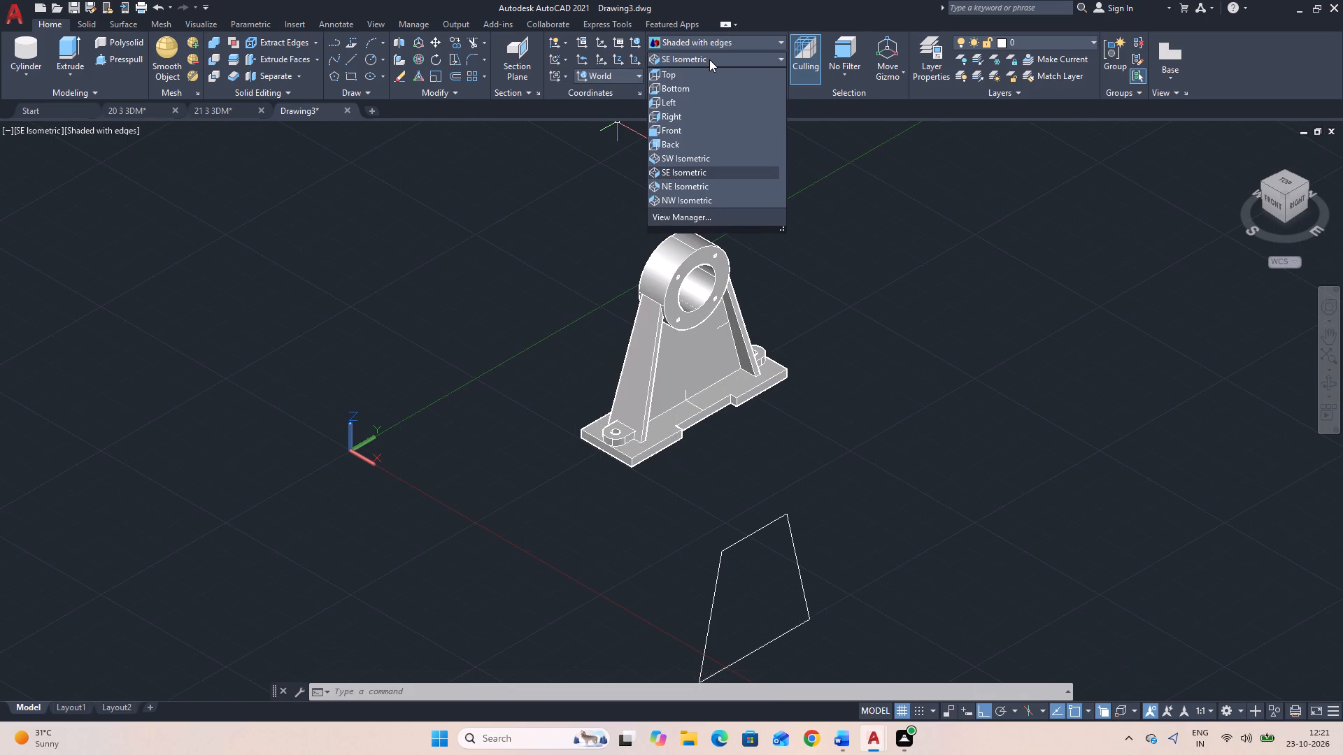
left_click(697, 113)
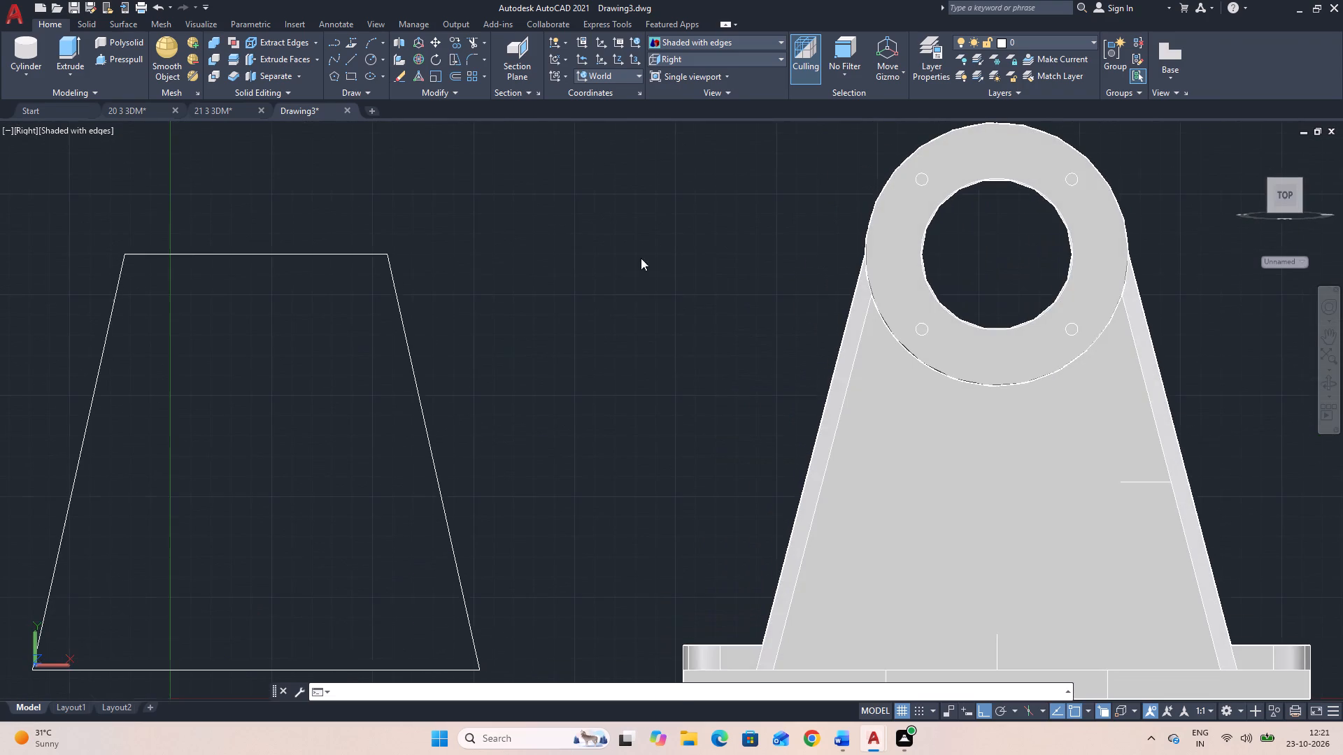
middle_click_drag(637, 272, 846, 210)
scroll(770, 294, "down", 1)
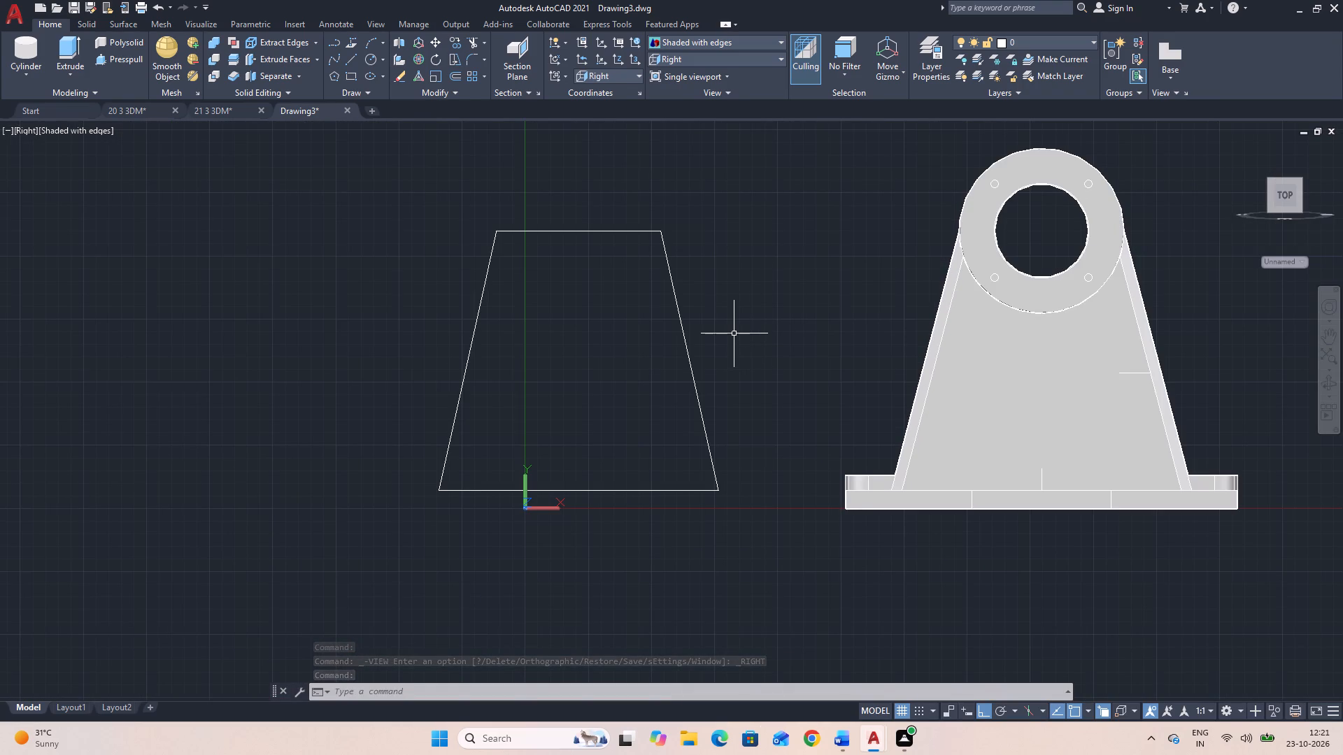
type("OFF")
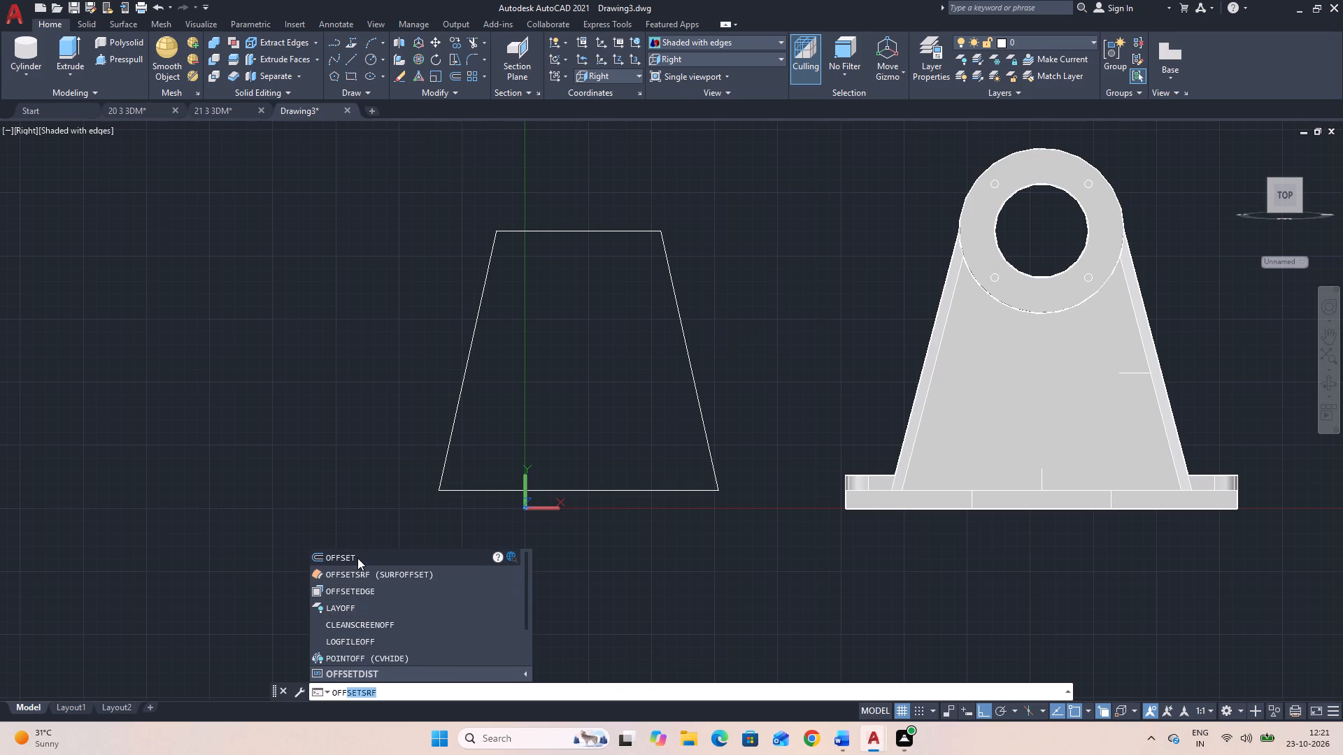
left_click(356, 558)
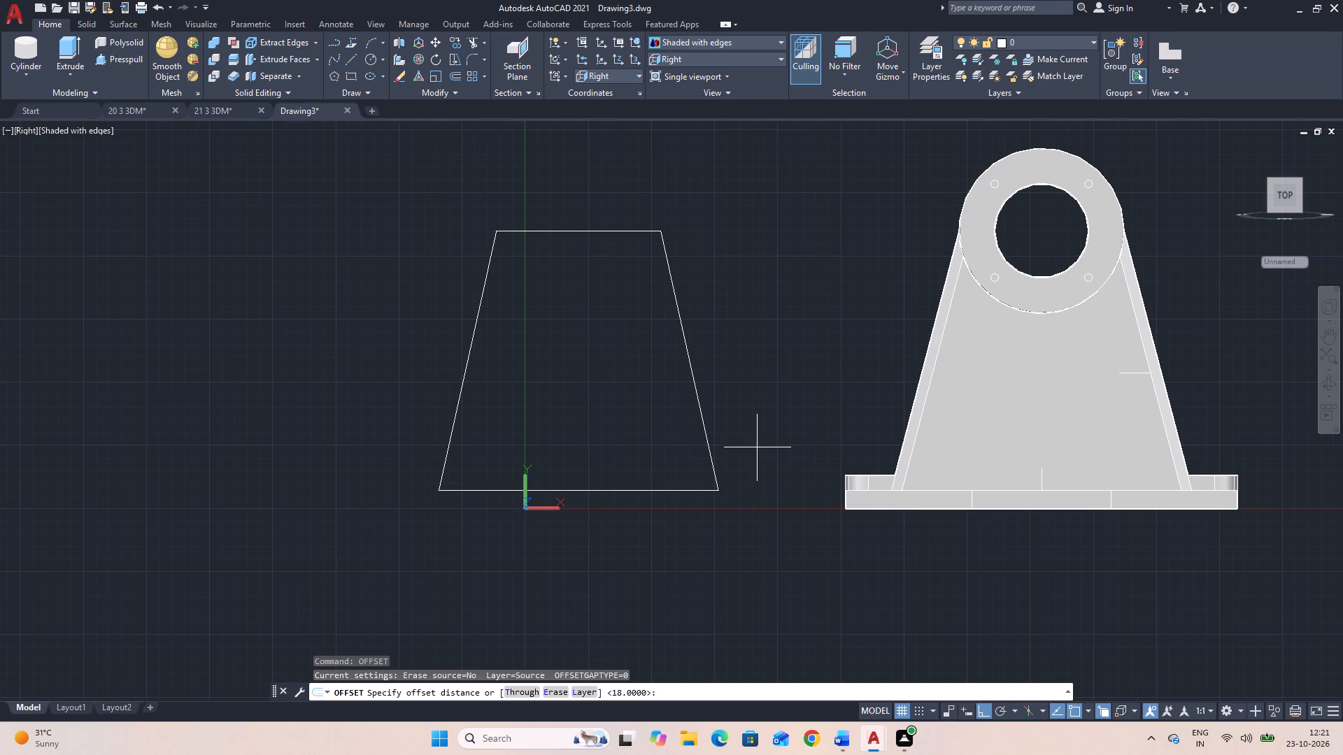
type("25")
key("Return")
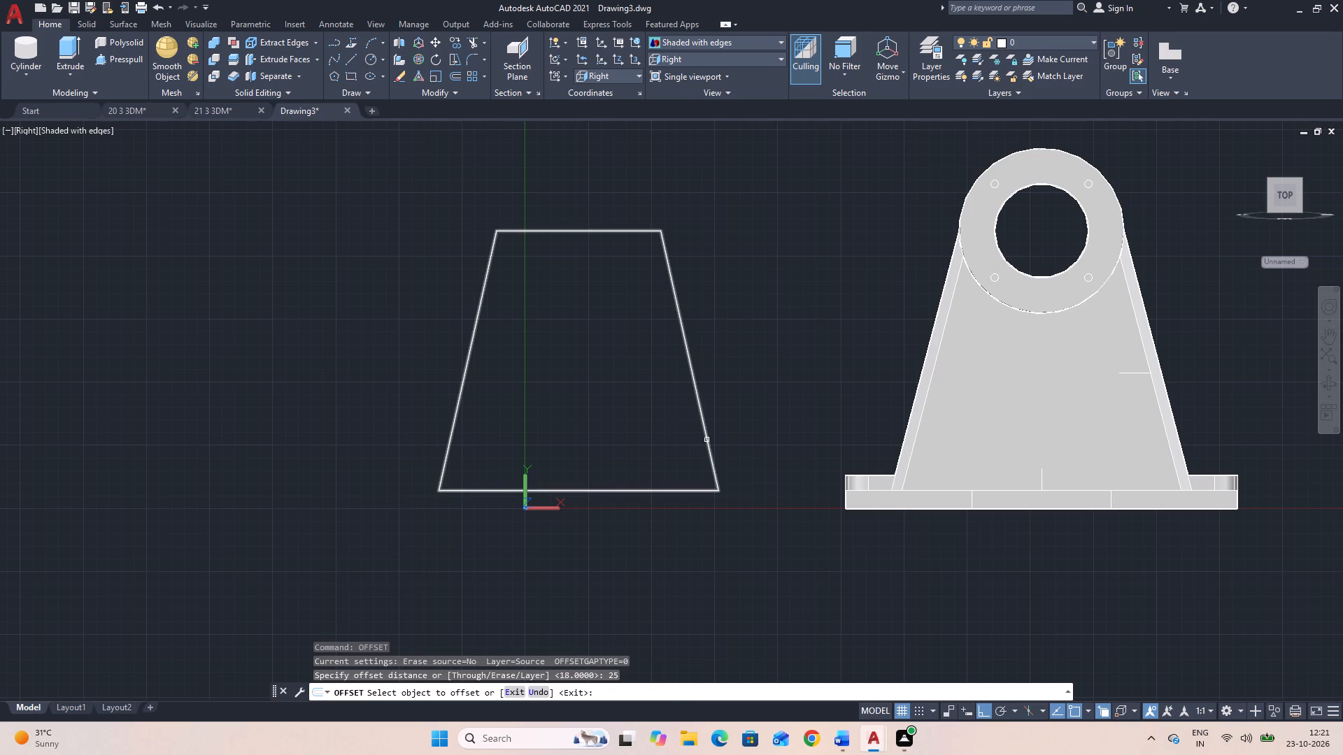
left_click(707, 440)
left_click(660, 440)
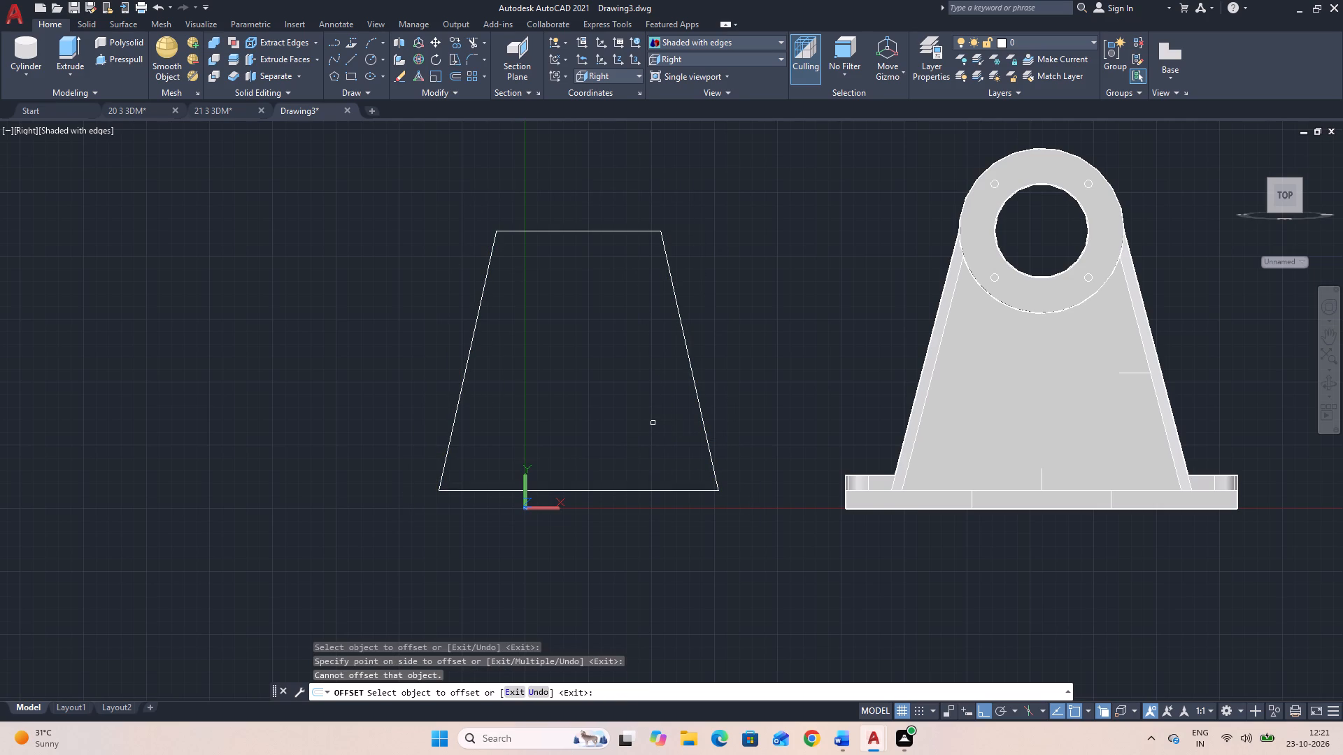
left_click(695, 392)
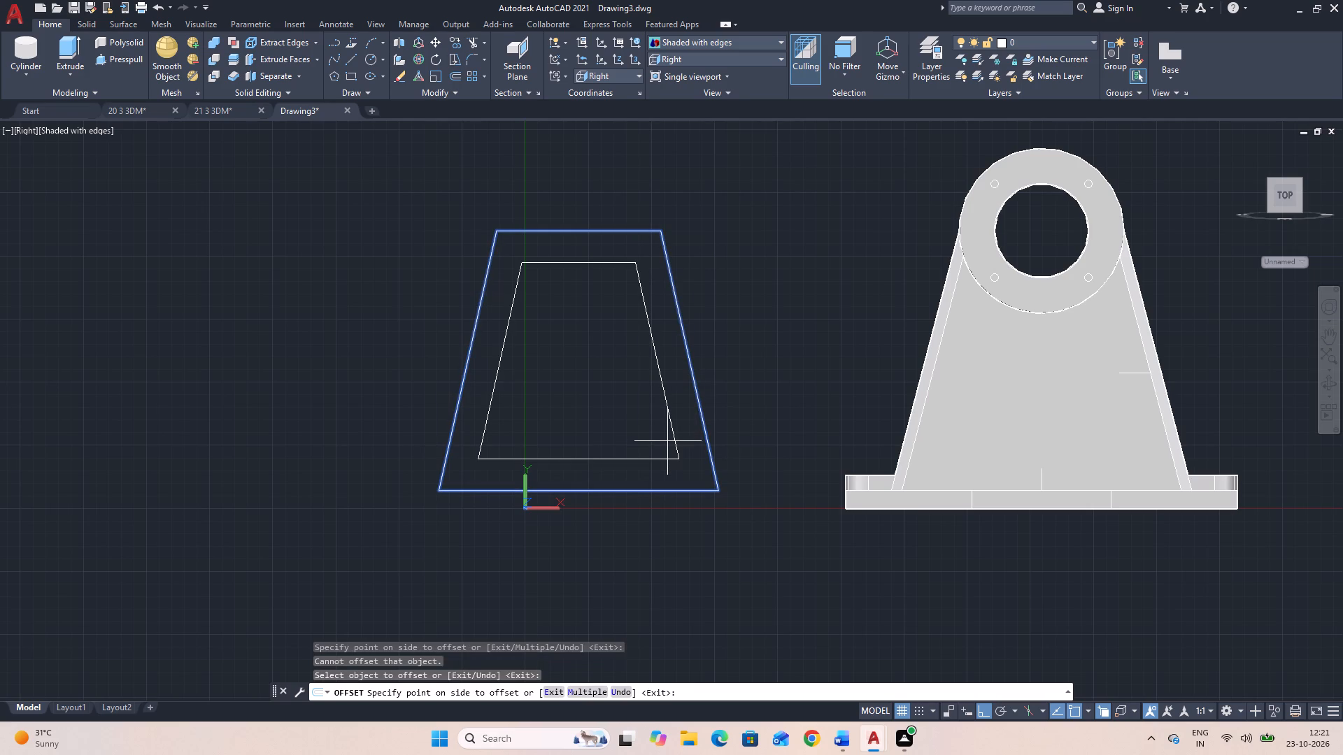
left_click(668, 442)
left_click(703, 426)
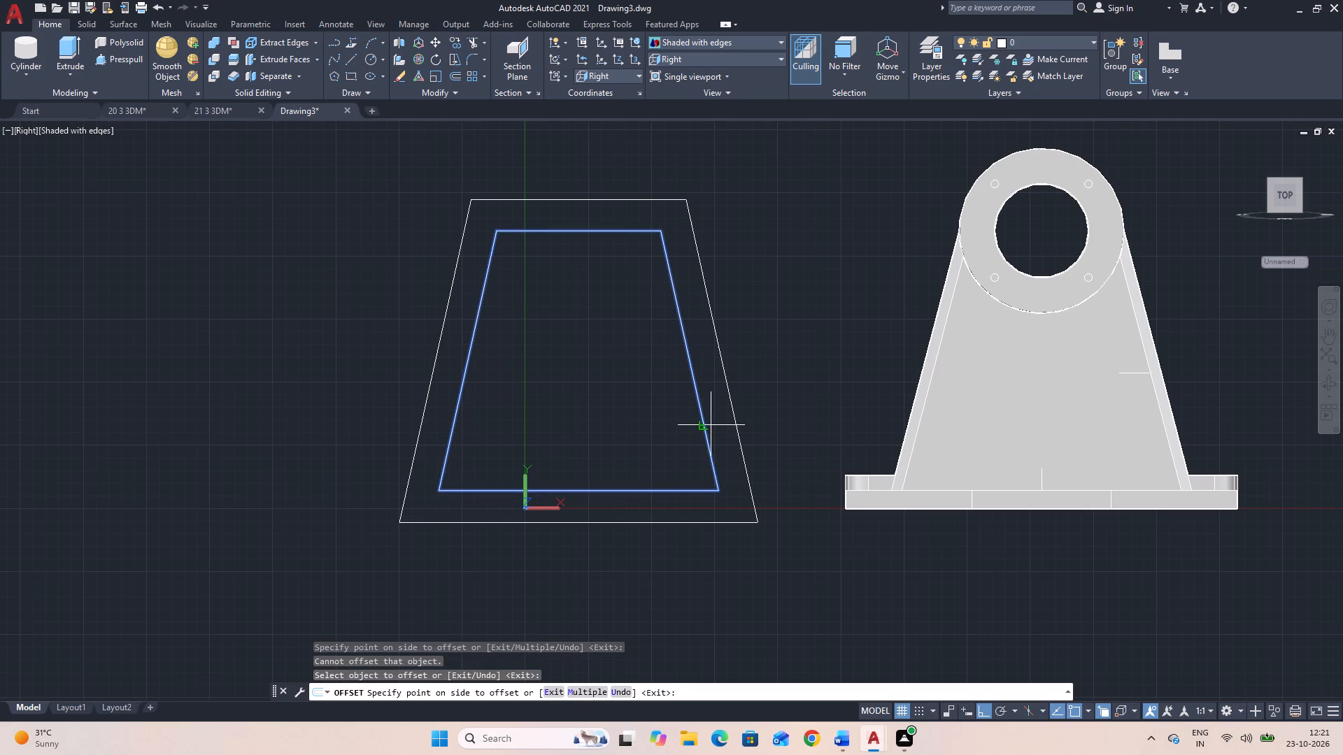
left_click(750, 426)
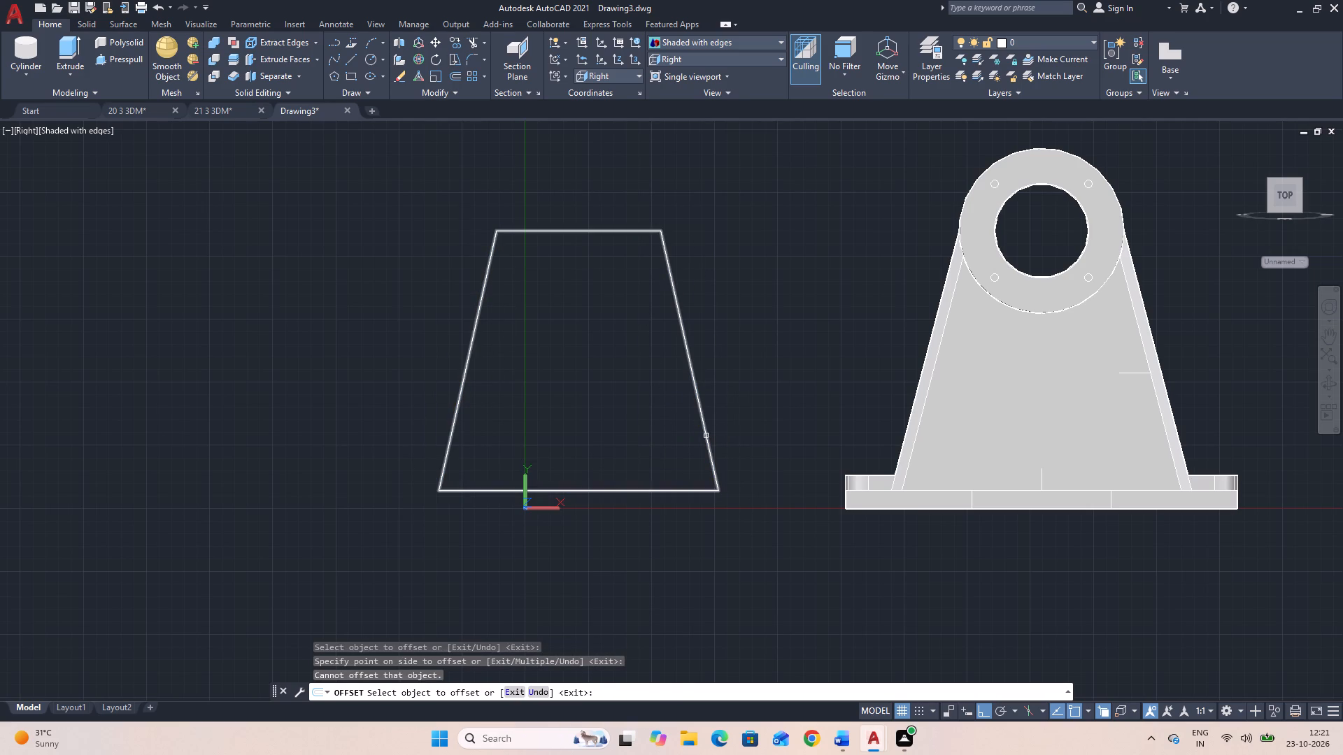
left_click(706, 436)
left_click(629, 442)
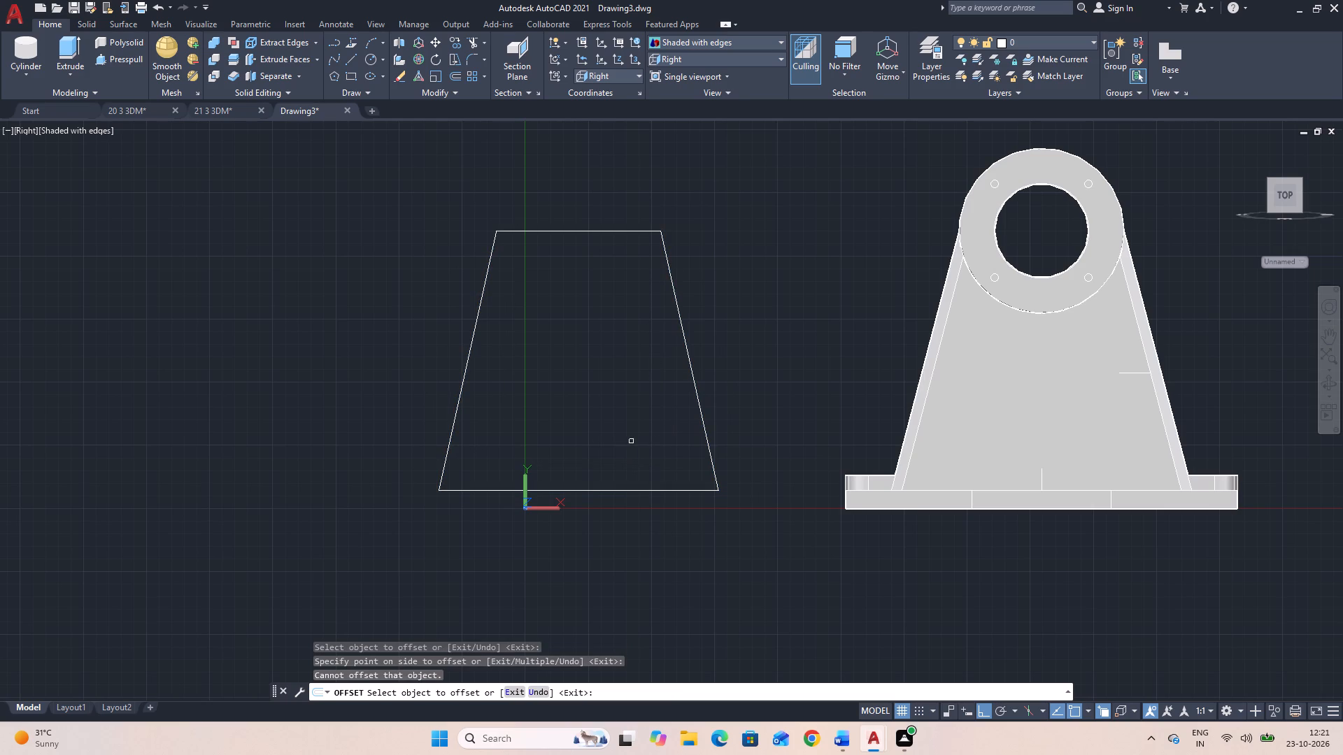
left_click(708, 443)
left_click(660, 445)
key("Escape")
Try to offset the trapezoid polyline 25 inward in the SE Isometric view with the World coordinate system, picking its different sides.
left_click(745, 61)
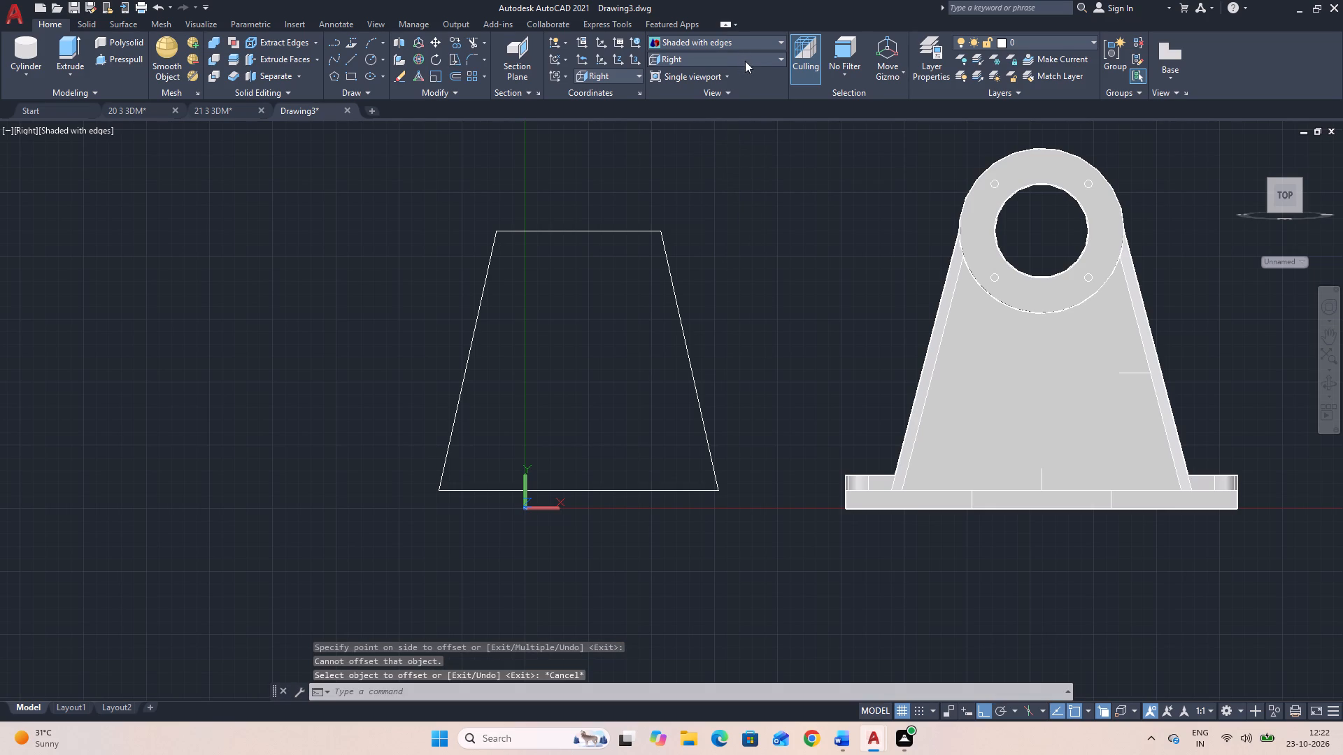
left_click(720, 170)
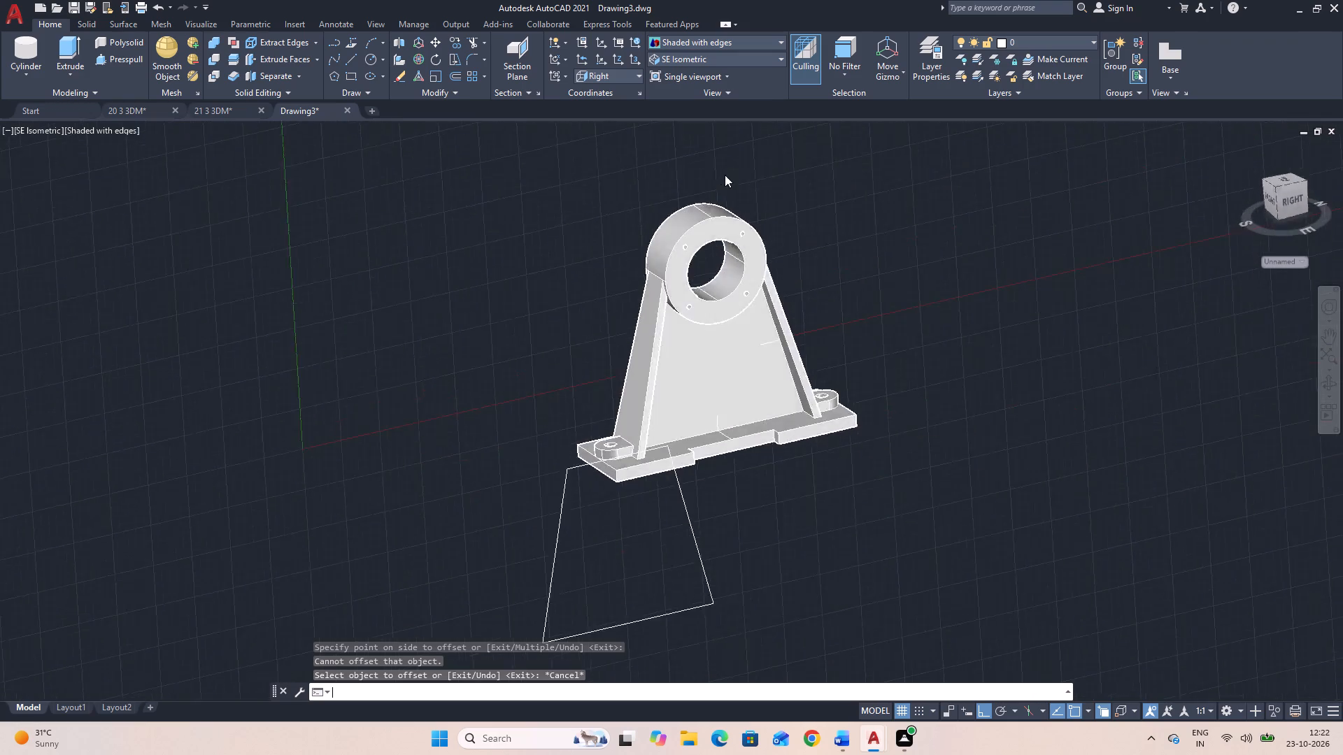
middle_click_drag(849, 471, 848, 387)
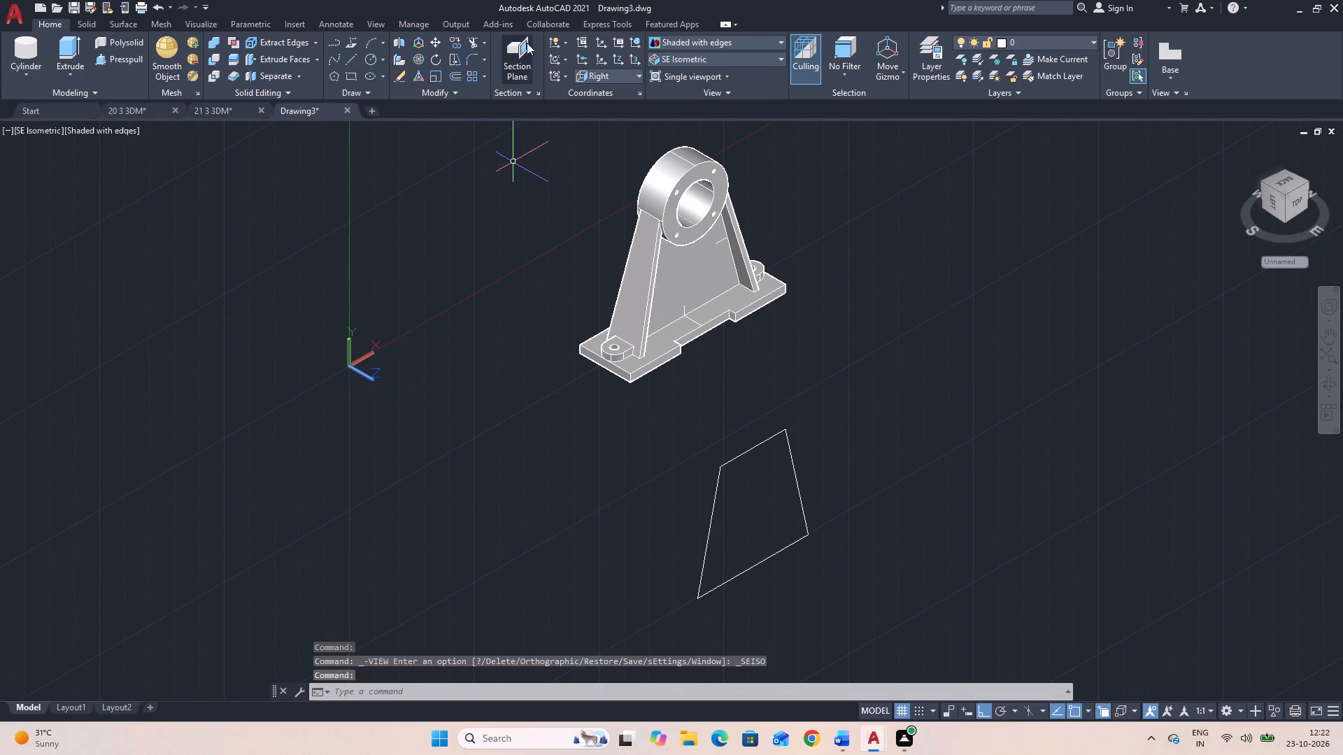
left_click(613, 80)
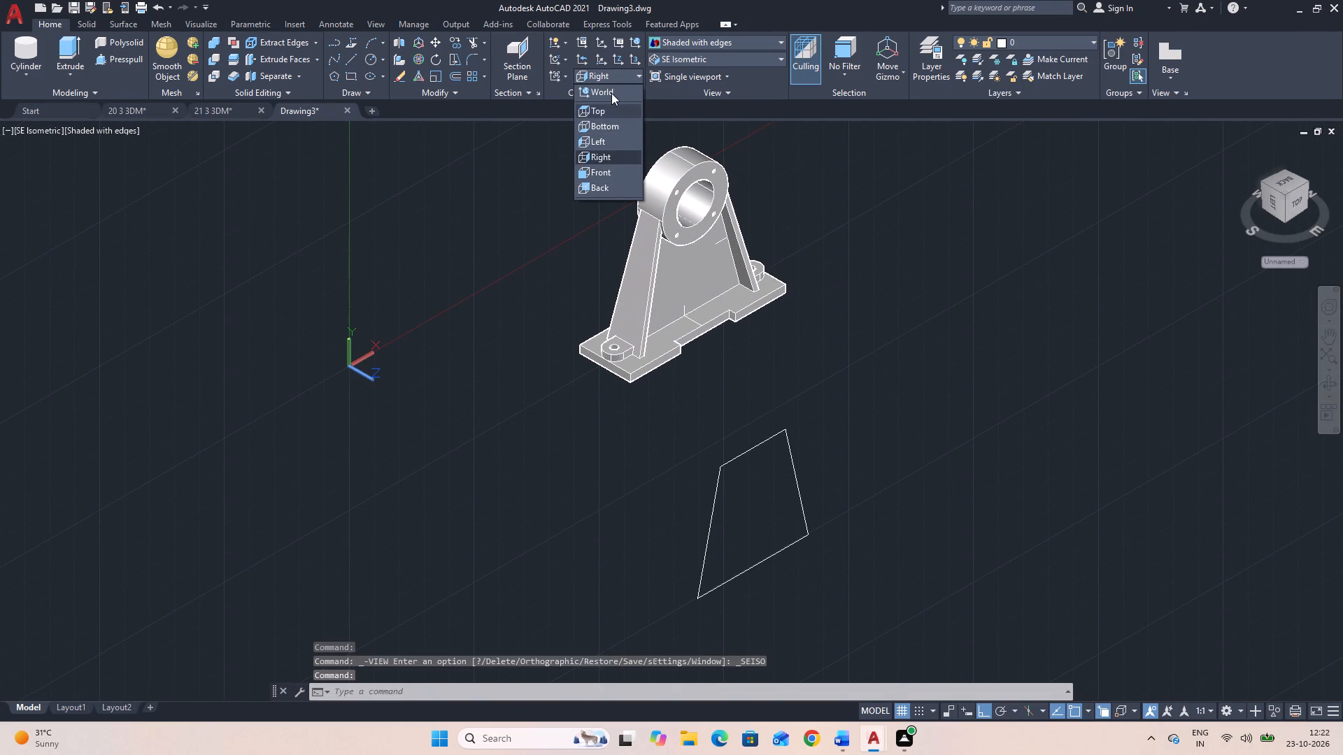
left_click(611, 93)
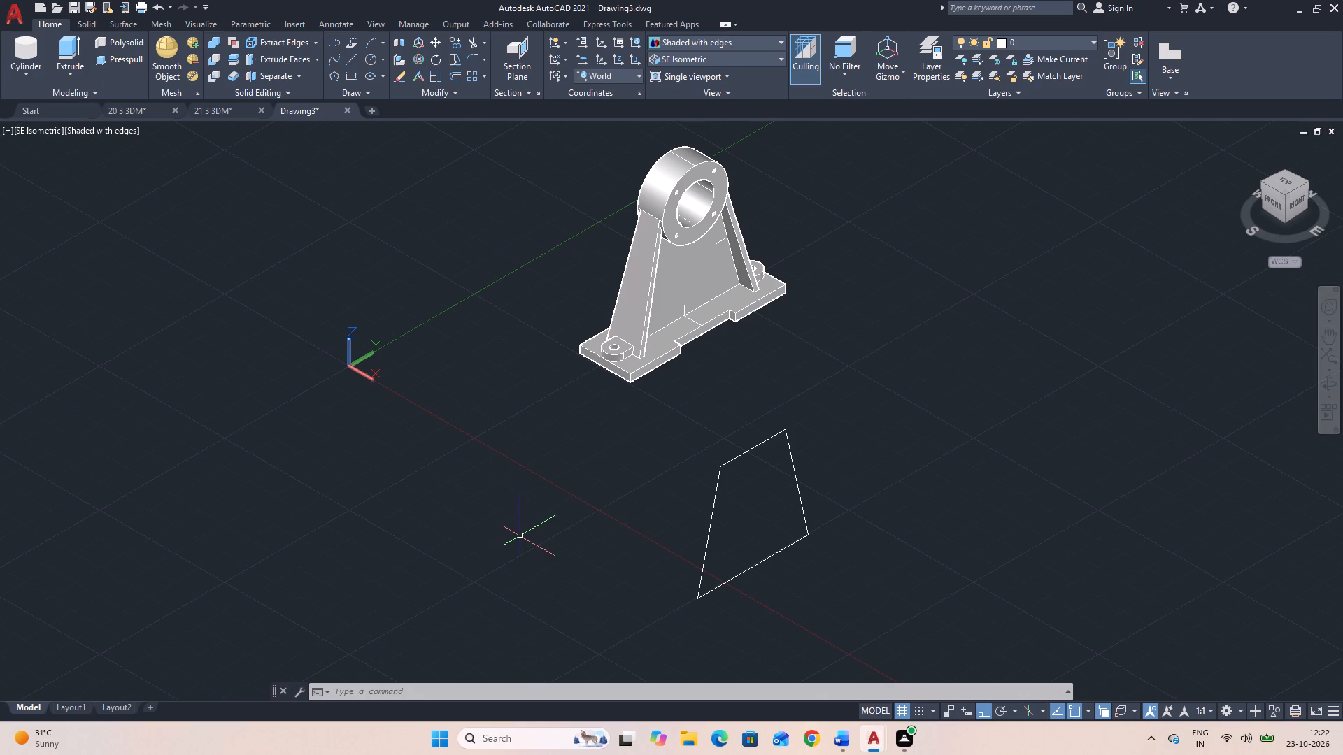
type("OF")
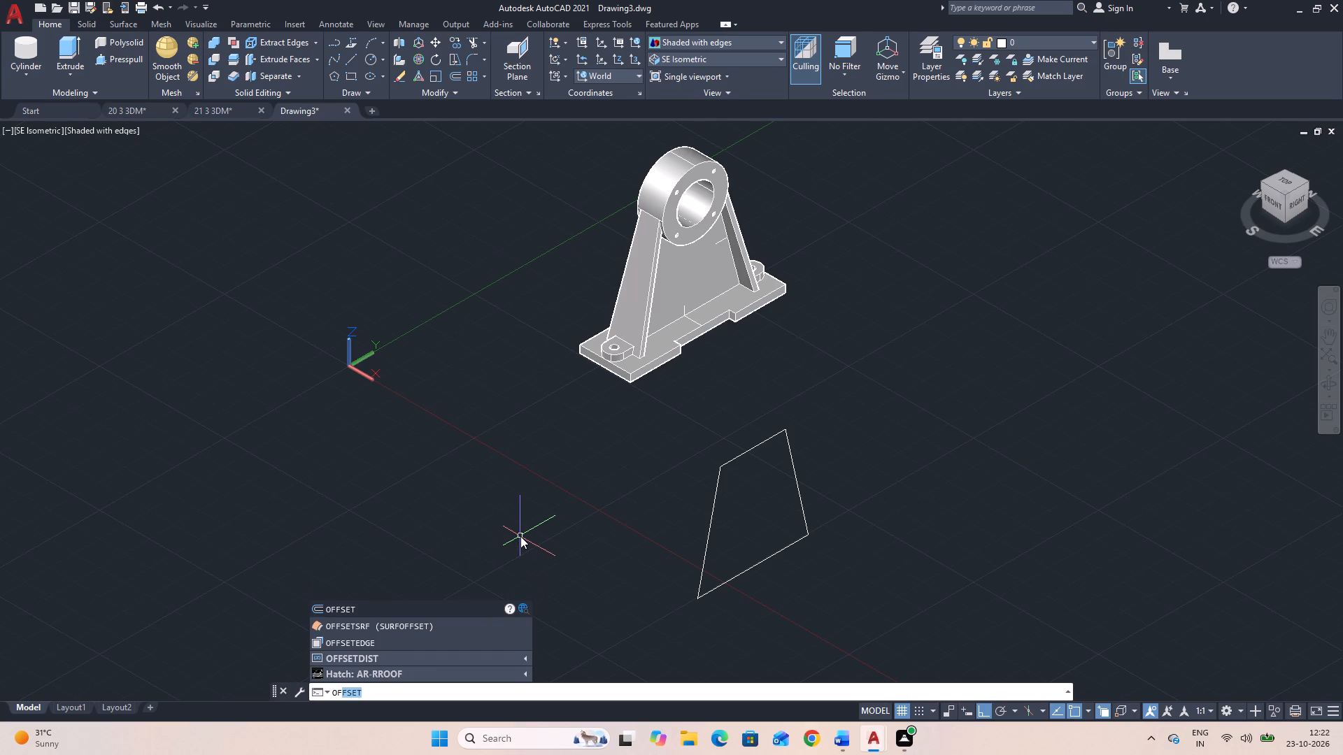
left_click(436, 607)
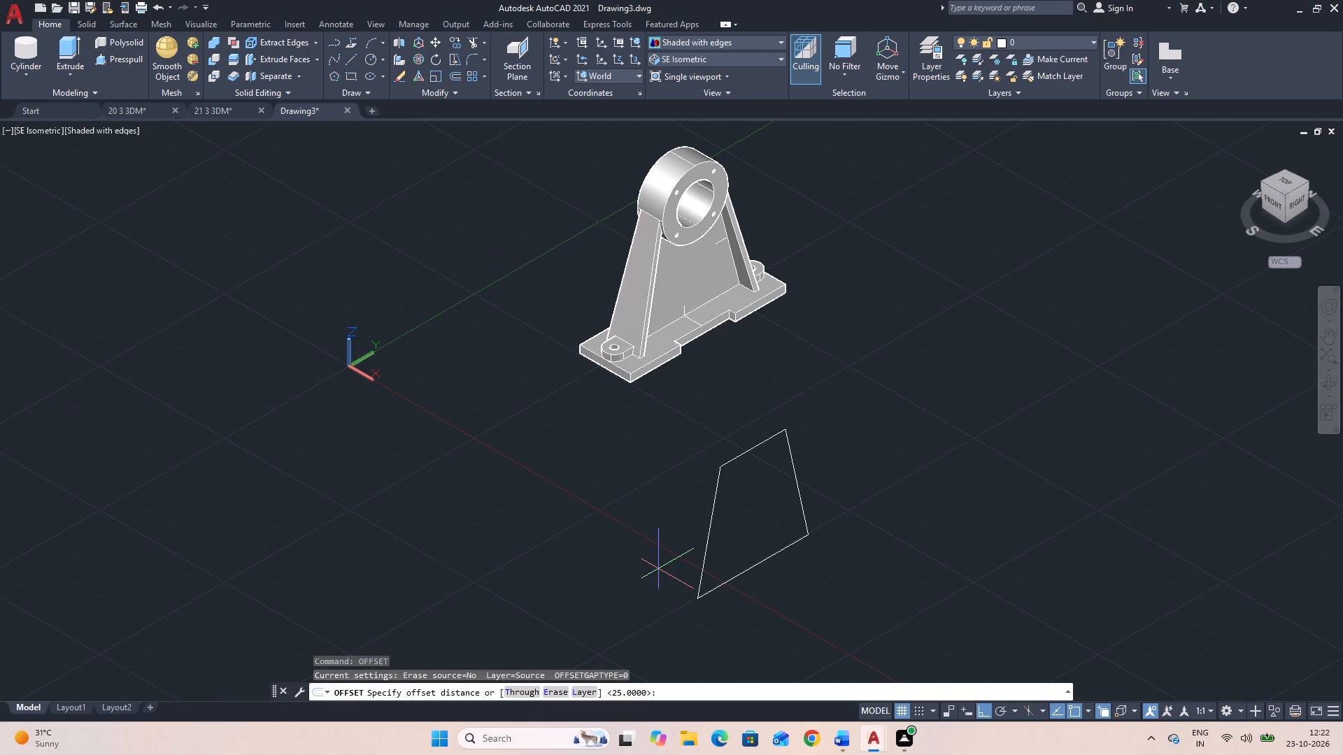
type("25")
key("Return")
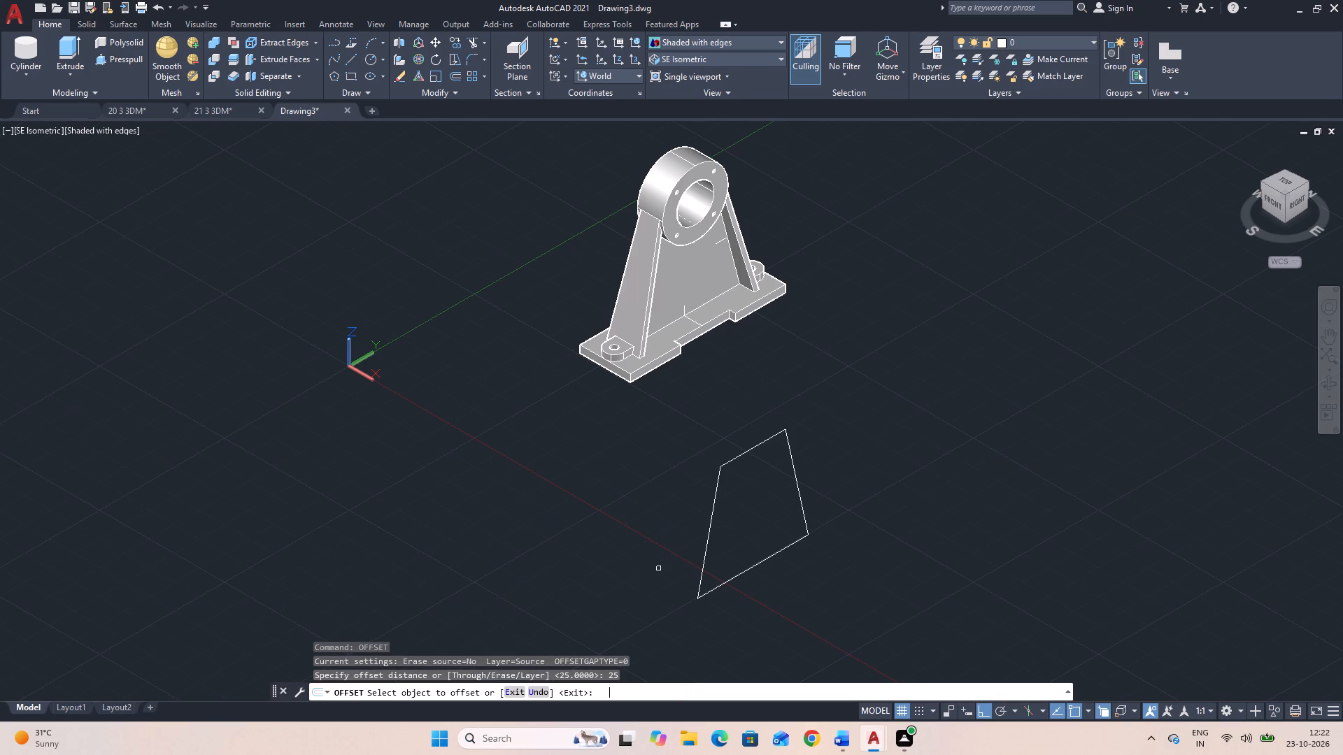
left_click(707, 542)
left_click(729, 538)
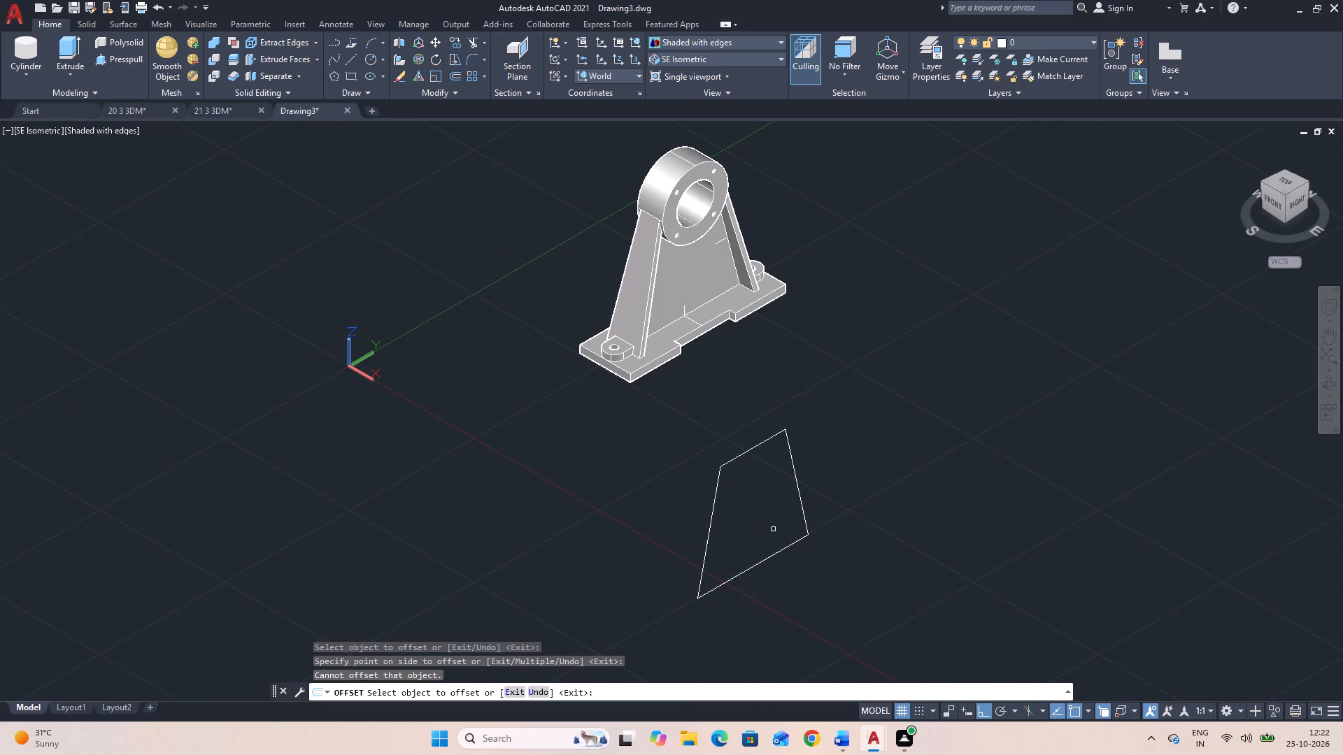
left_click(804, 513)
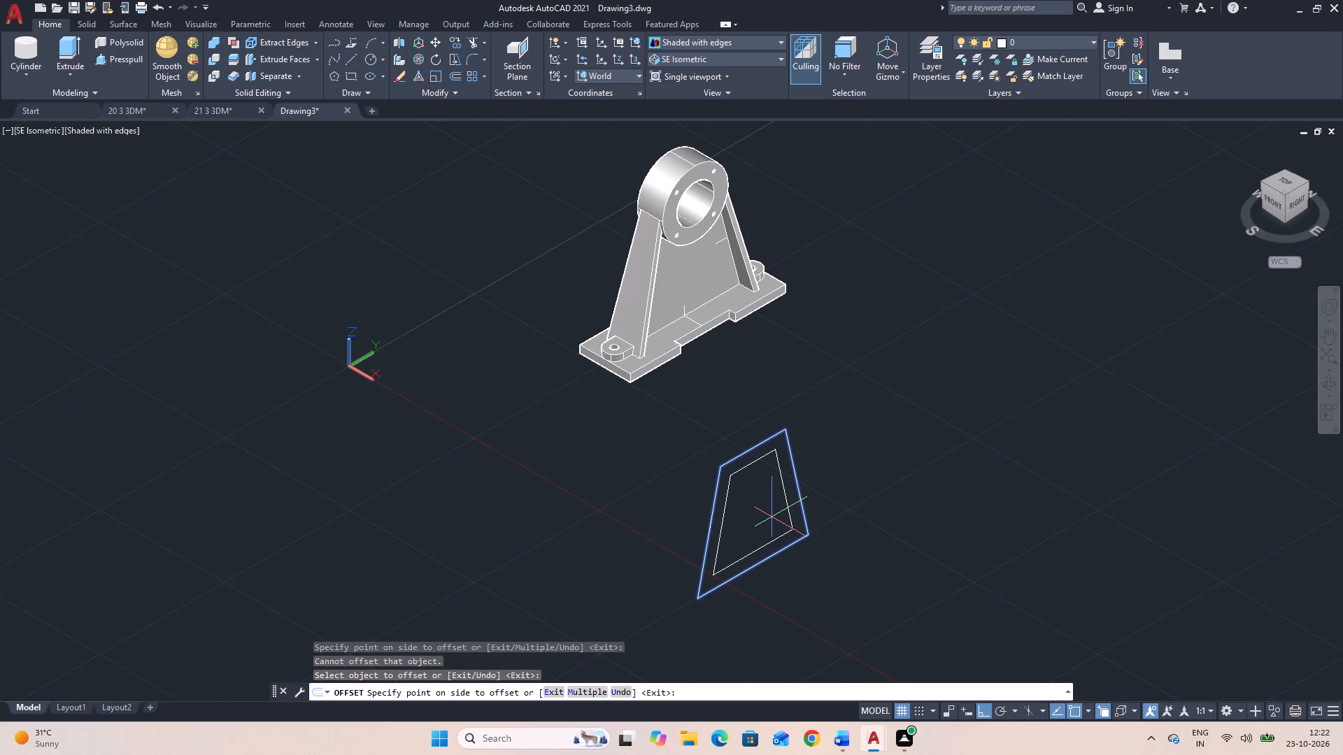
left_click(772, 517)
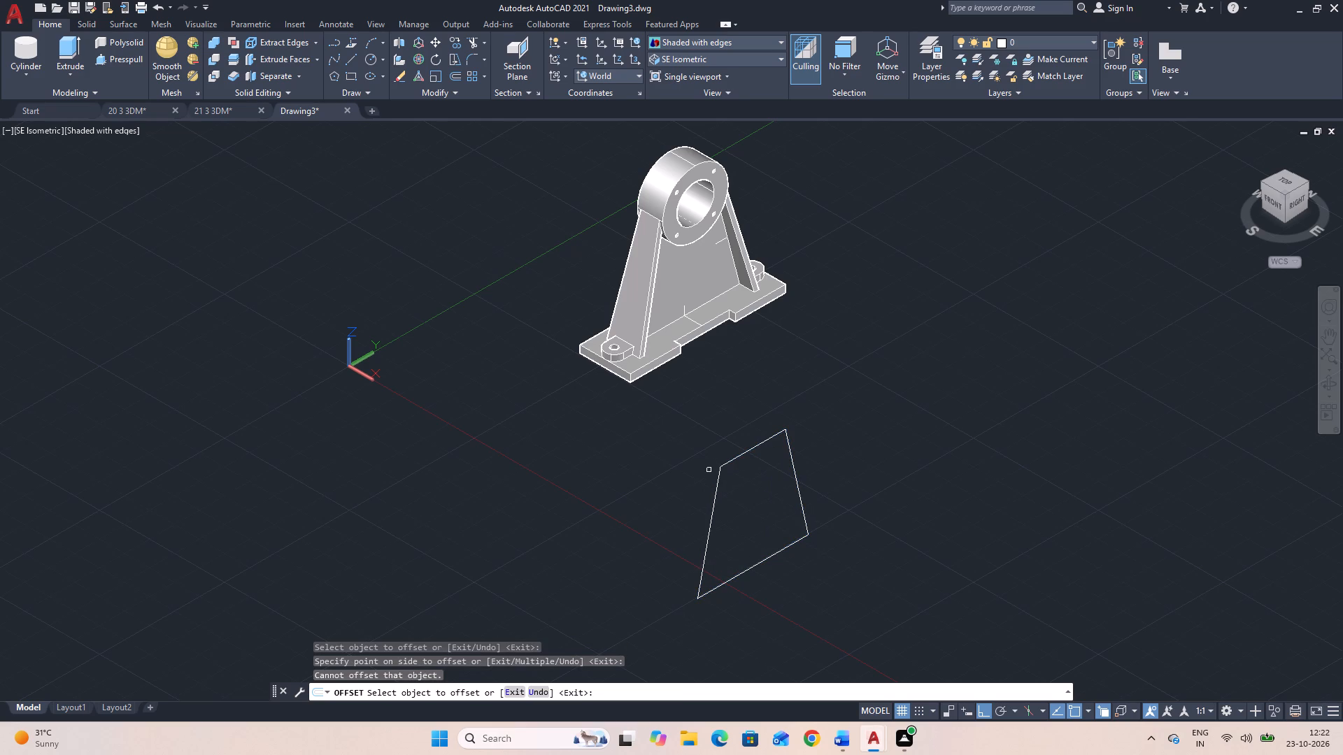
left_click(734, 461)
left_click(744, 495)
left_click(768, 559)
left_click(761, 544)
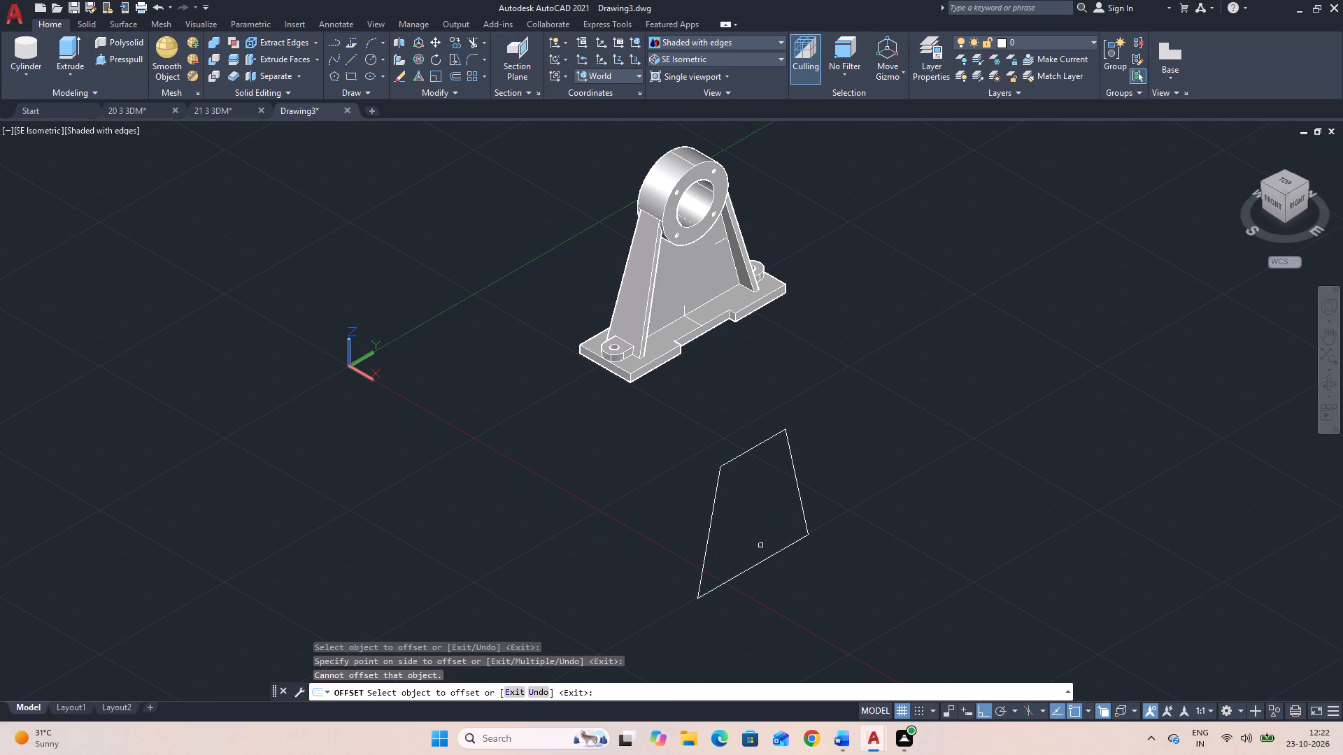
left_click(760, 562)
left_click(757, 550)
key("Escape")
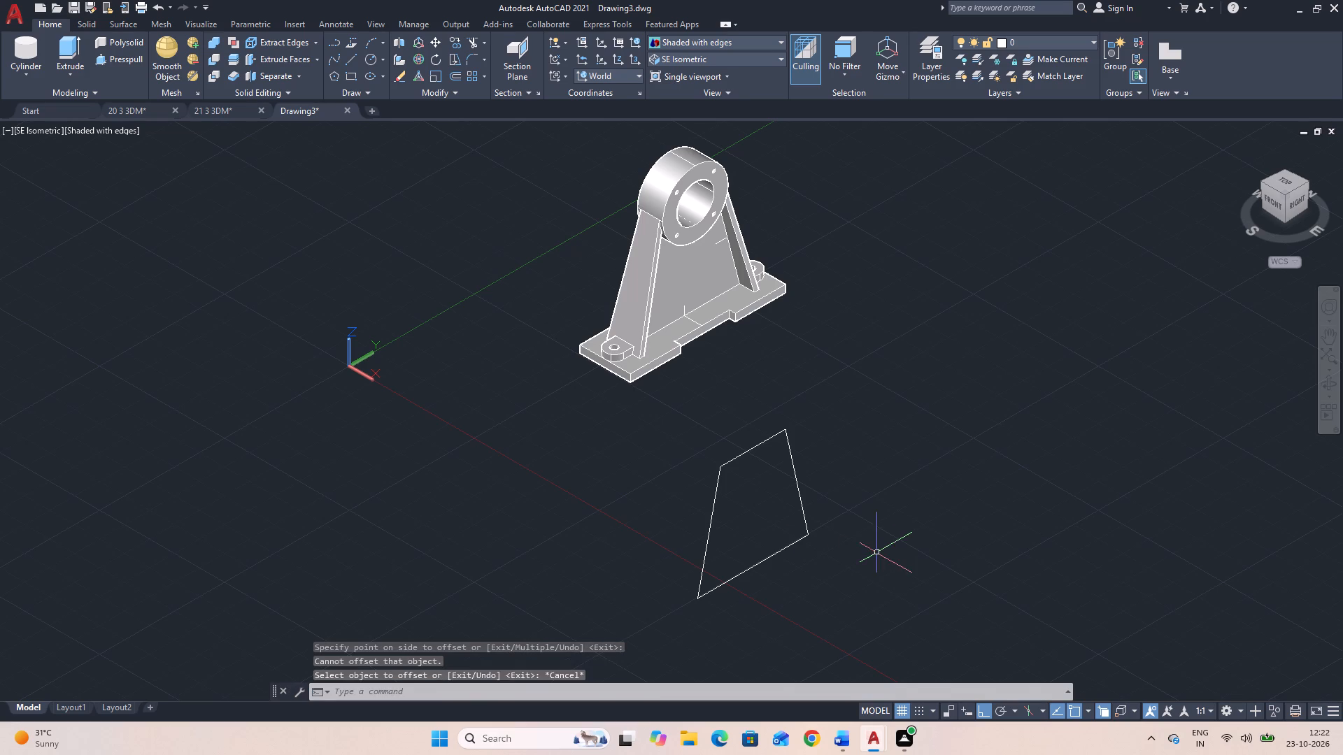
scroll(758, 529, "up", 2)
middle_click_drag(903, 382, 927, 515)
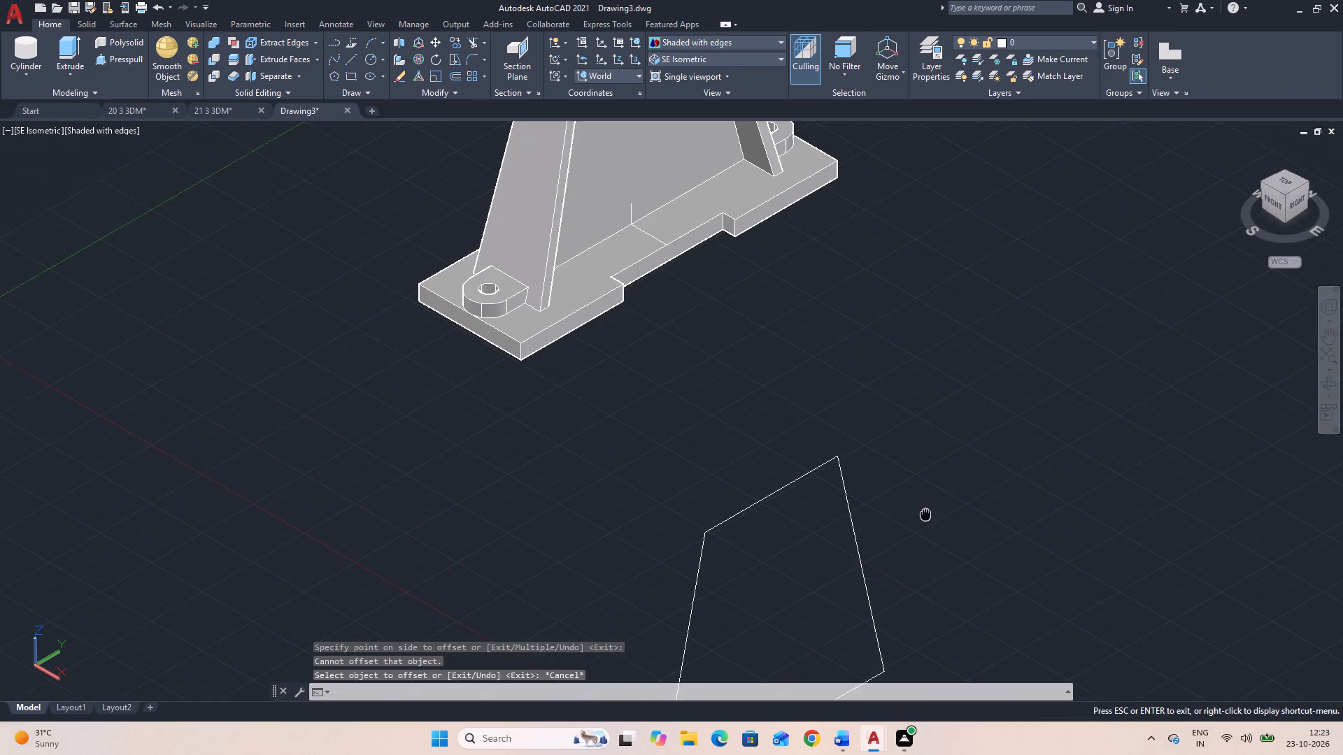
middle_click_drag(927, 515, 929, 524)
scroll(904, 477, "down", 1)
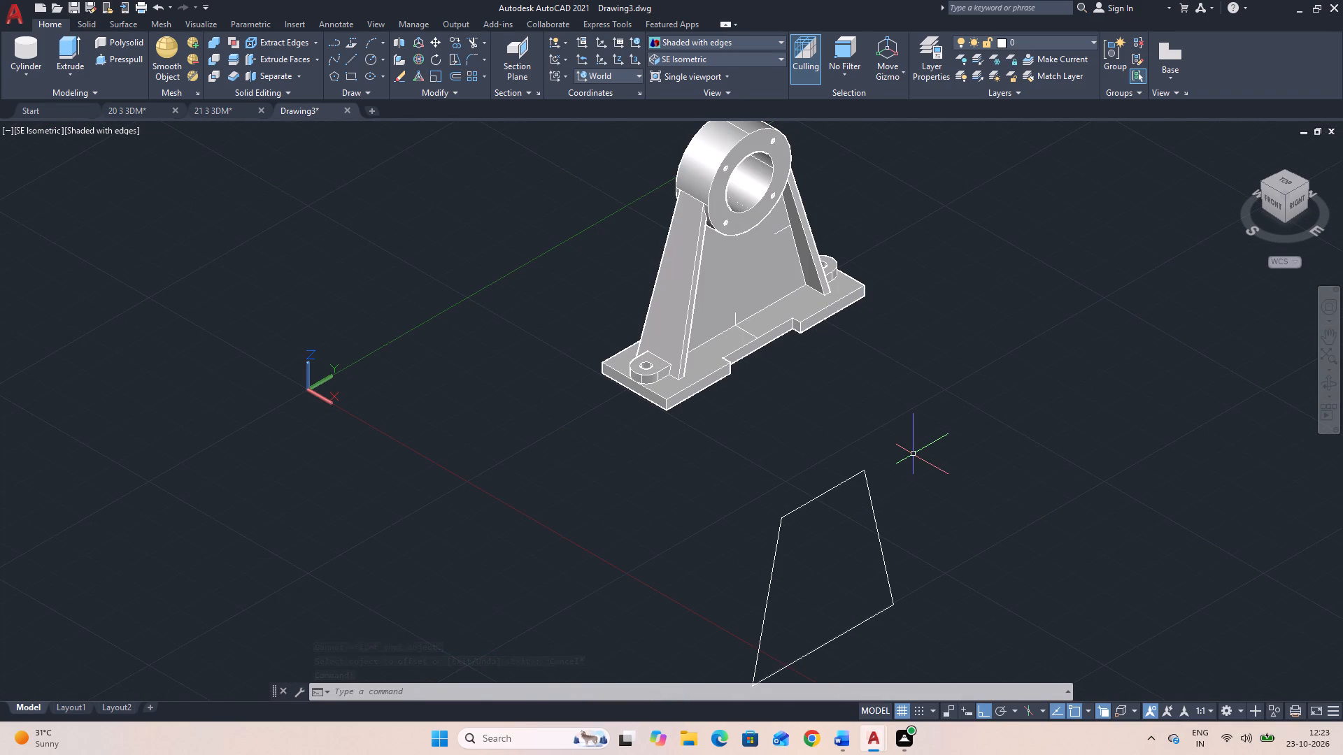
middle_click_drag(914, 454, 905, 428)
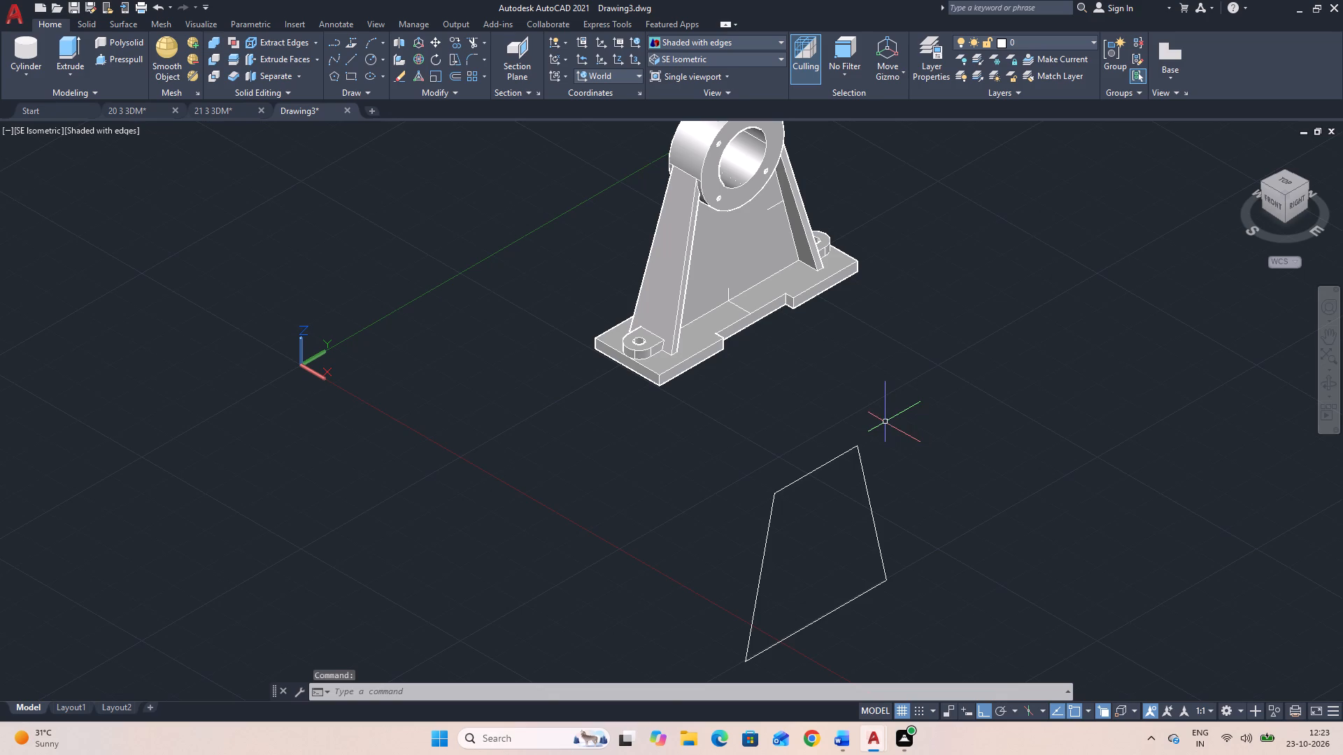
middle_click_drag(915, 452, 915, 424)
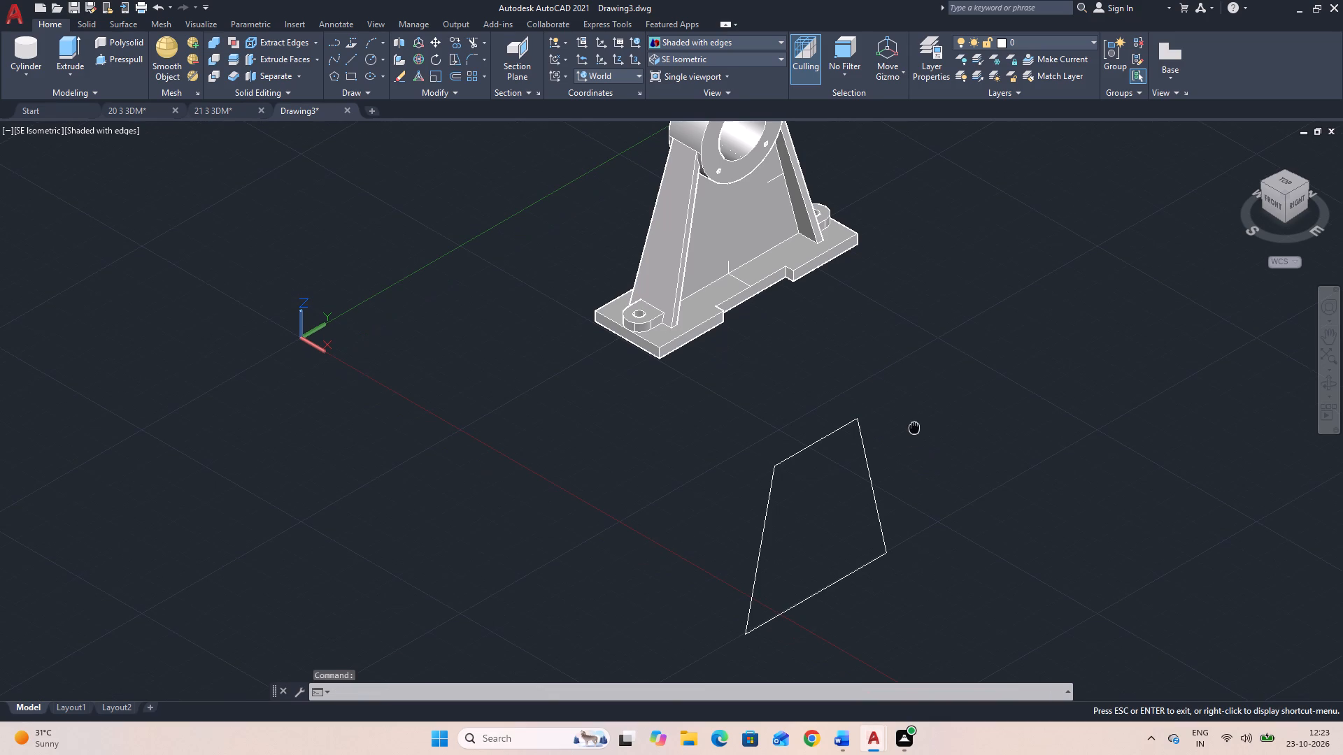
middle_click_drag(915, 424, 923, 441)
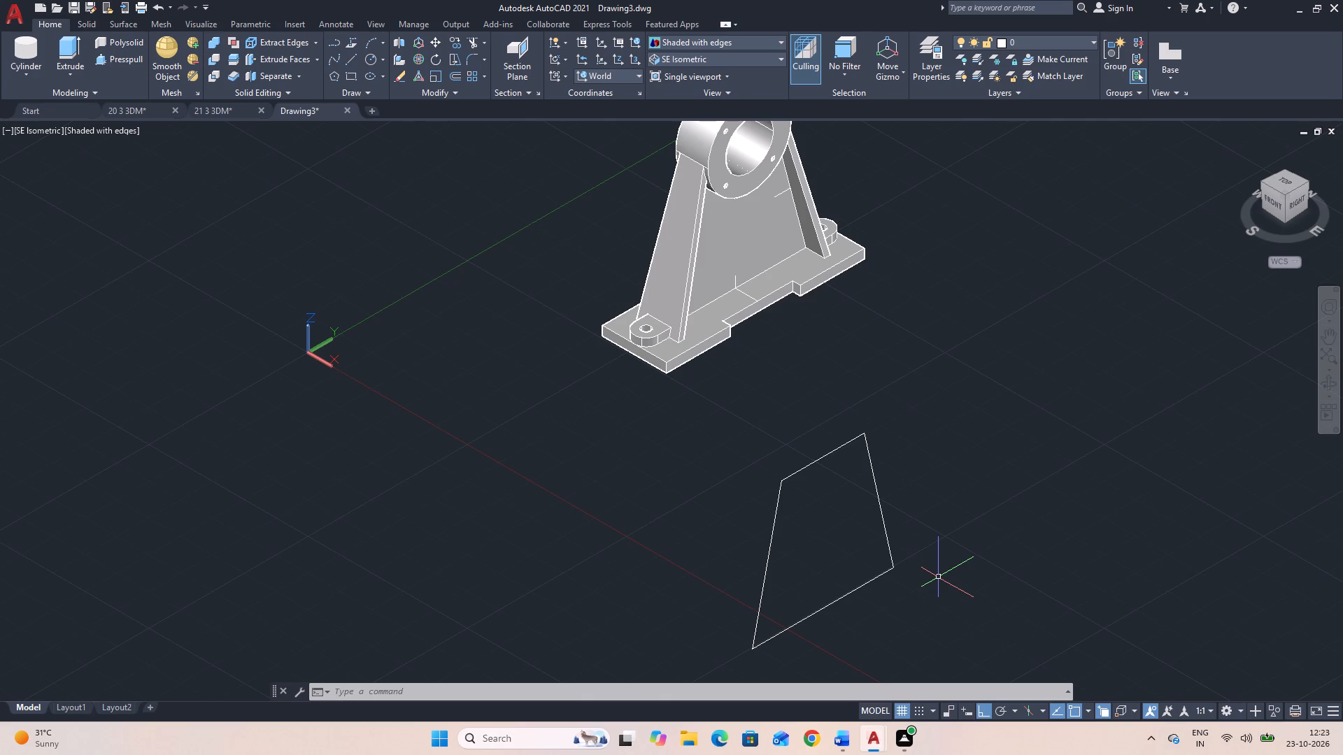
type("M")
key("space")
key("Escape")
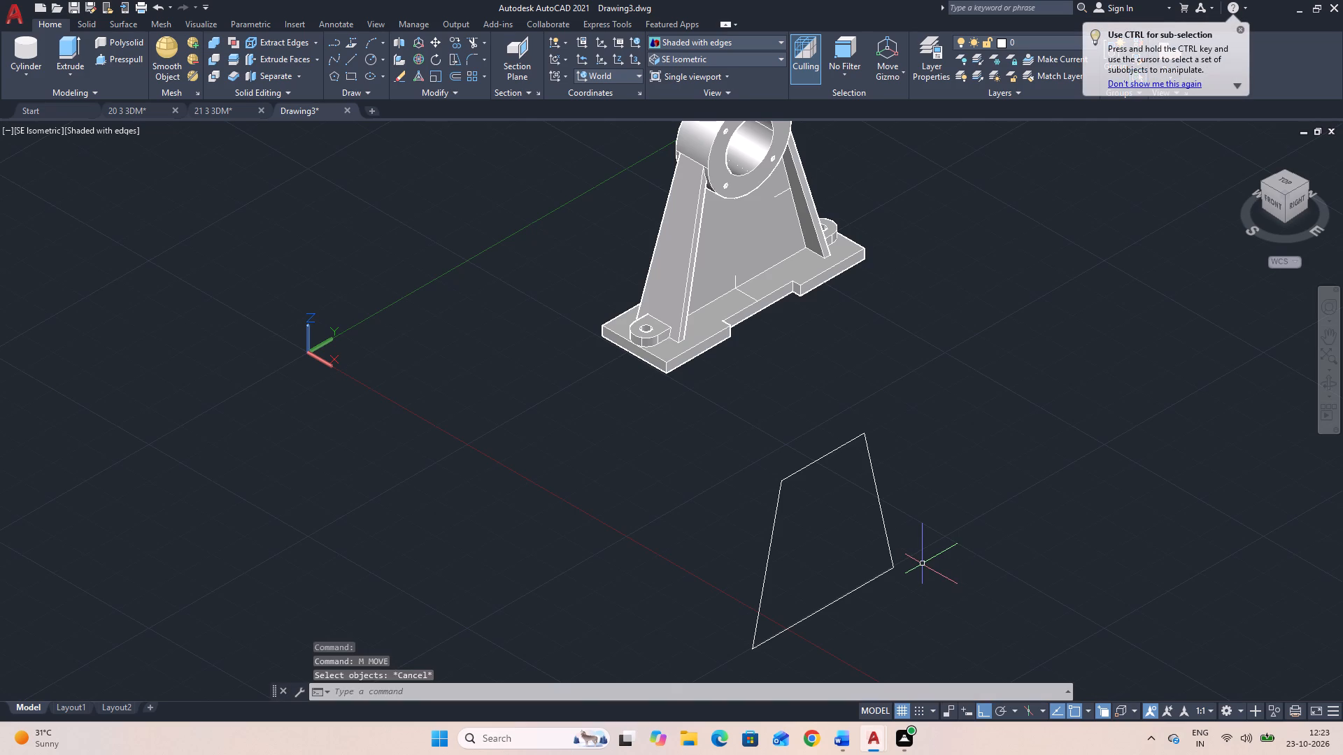
Trace both sloping sides and the bottom edge of the trapezoid polyline with three separate lines.
type("L")
key("space")
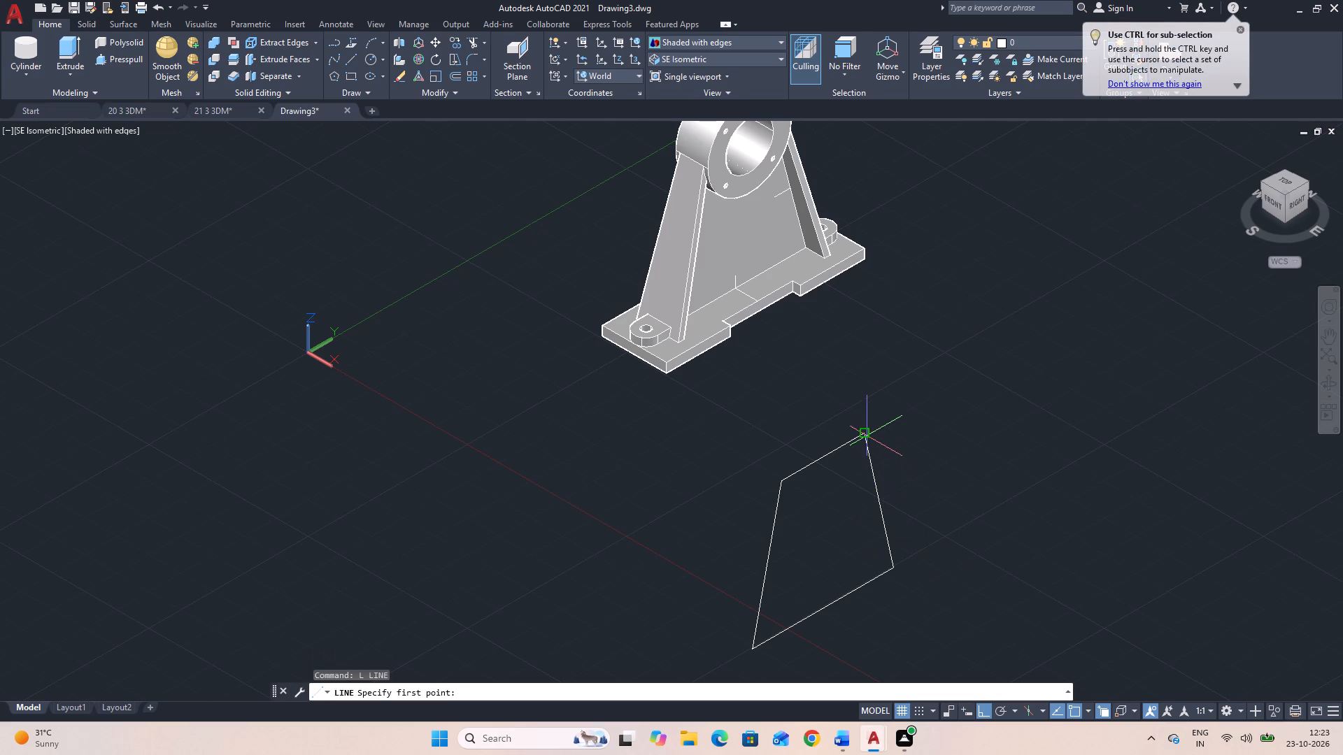
left_click(867, 434)
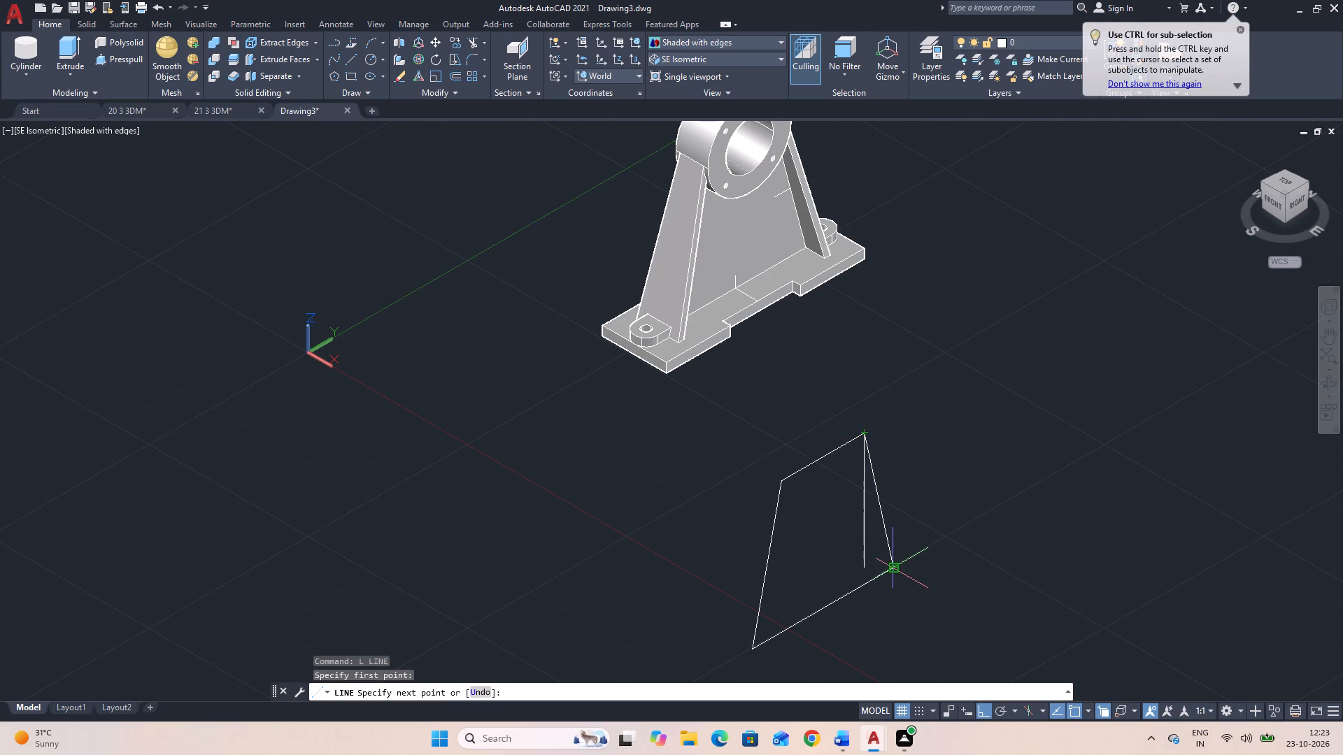
left_click(897, 568)
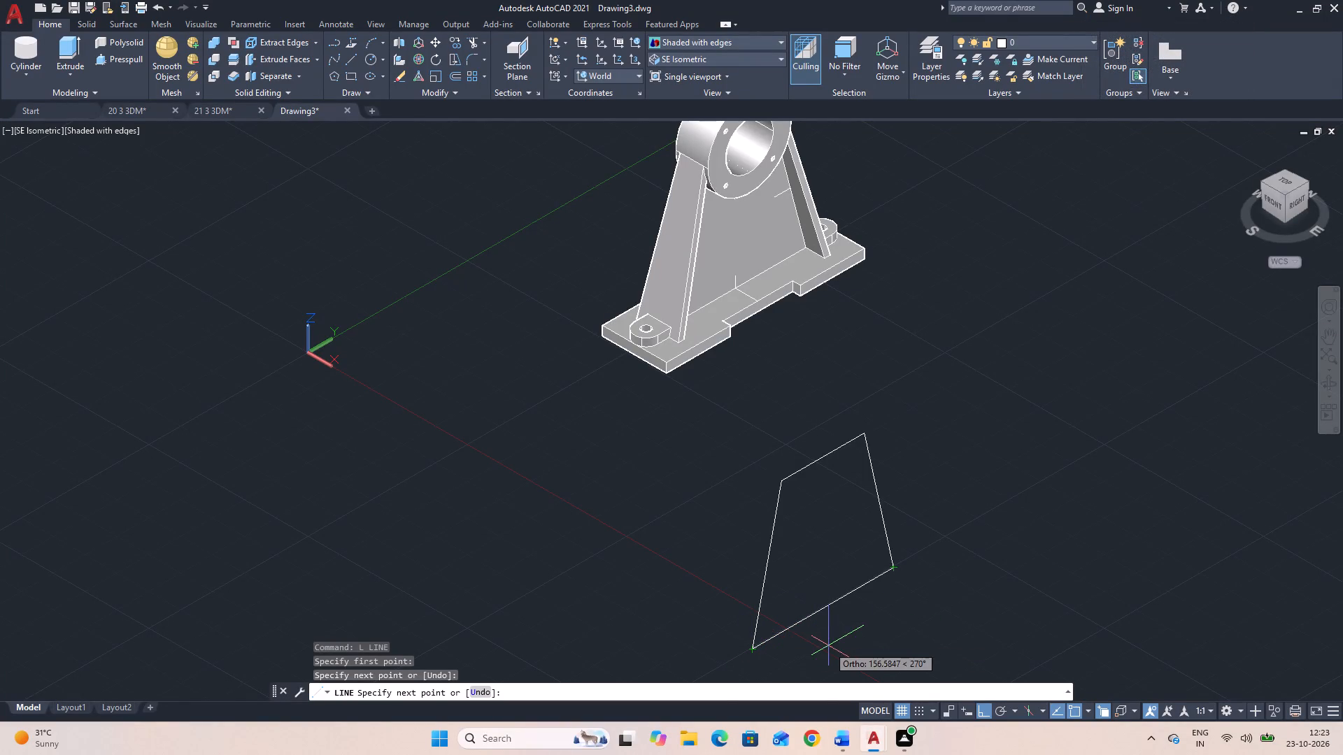
left_click(755, 650)
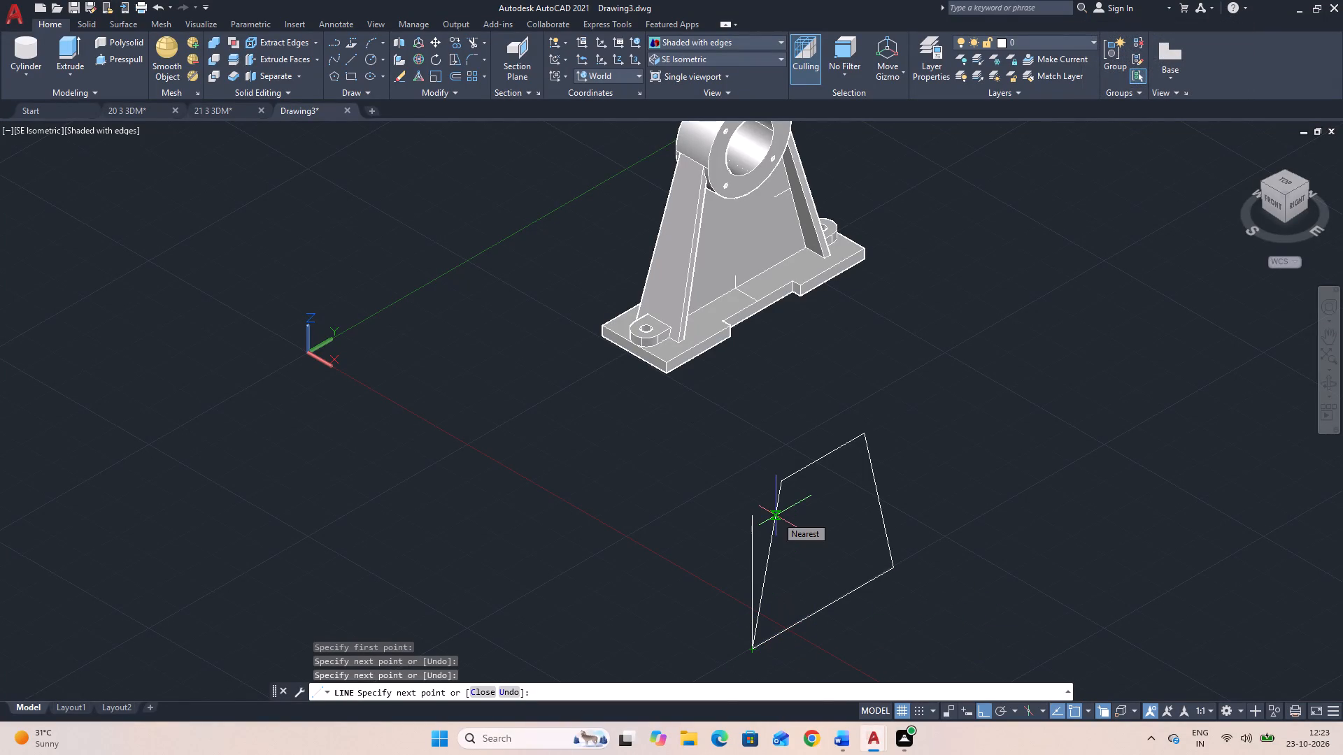
left_click(783, 480)
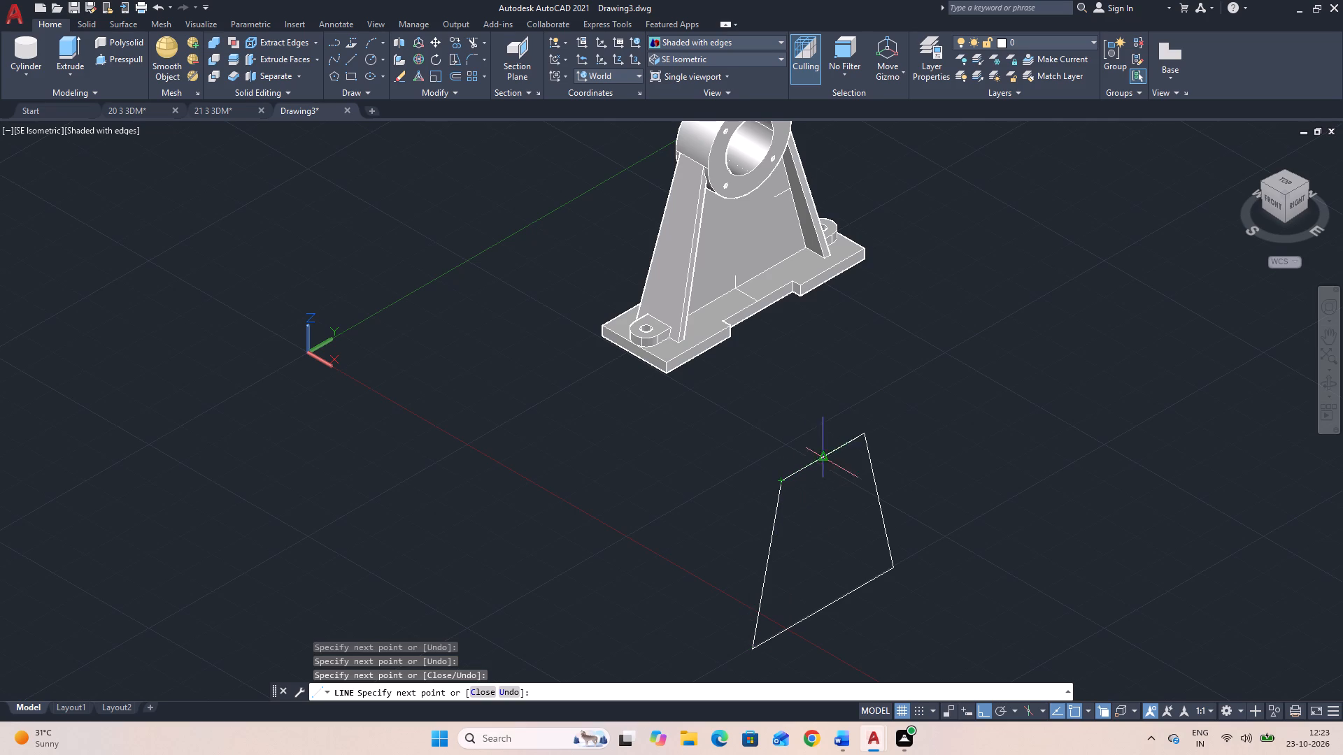
key("Escape")
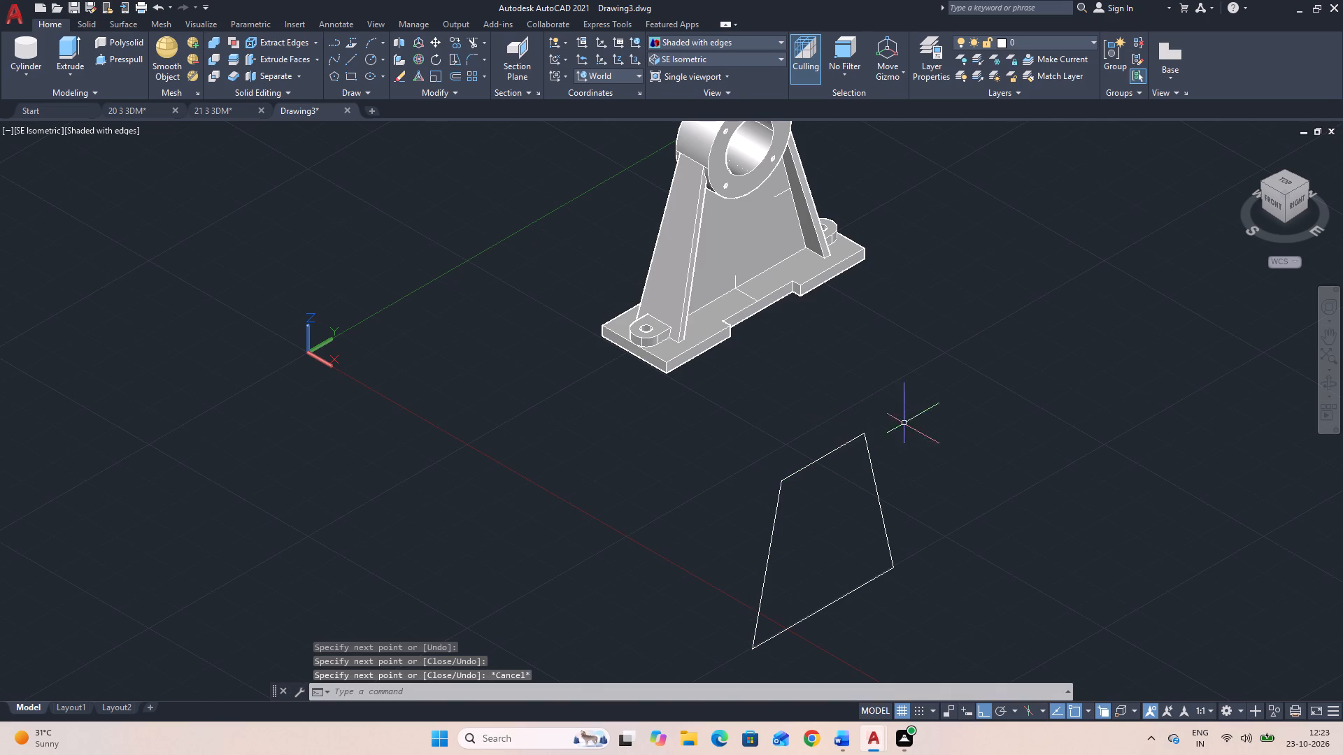
Move the traced right sloping line from its midpoint to the inner end of the reference line on the bracket web's right side.
left_click(879, 502)
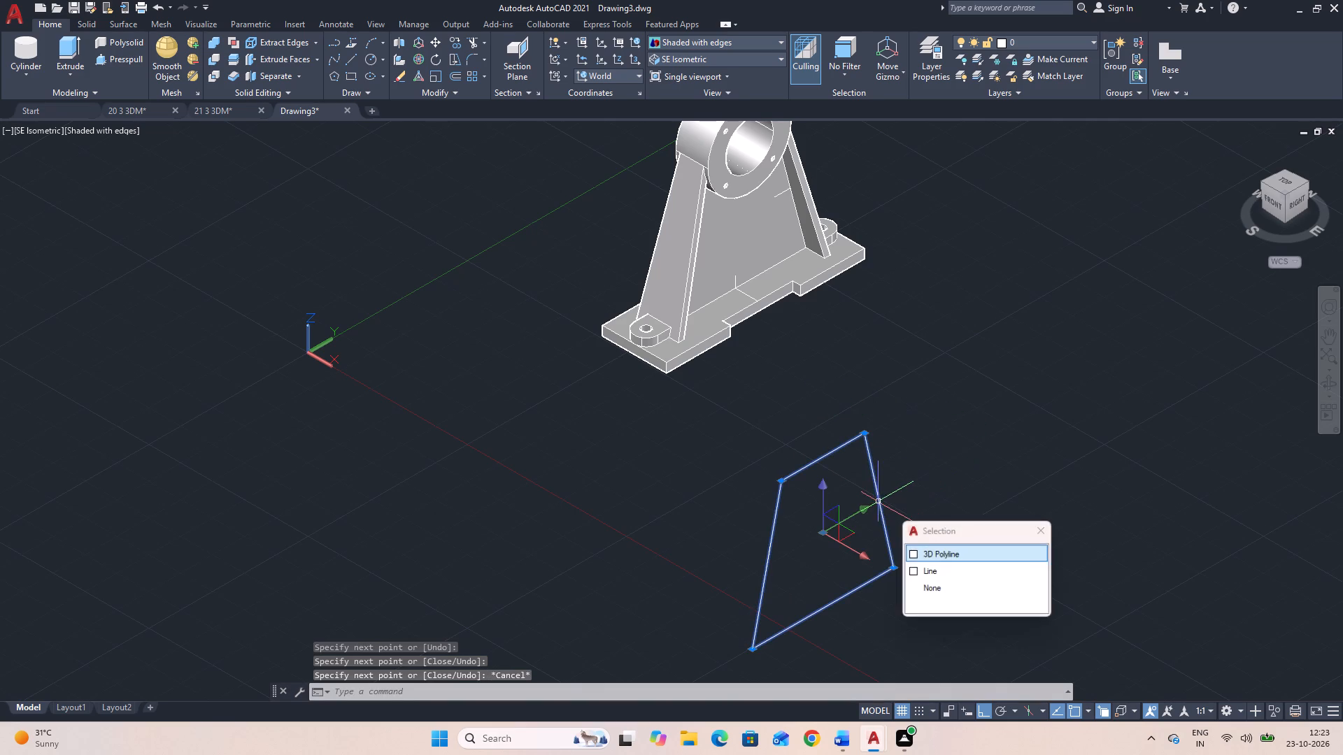
left_click(923, 570)
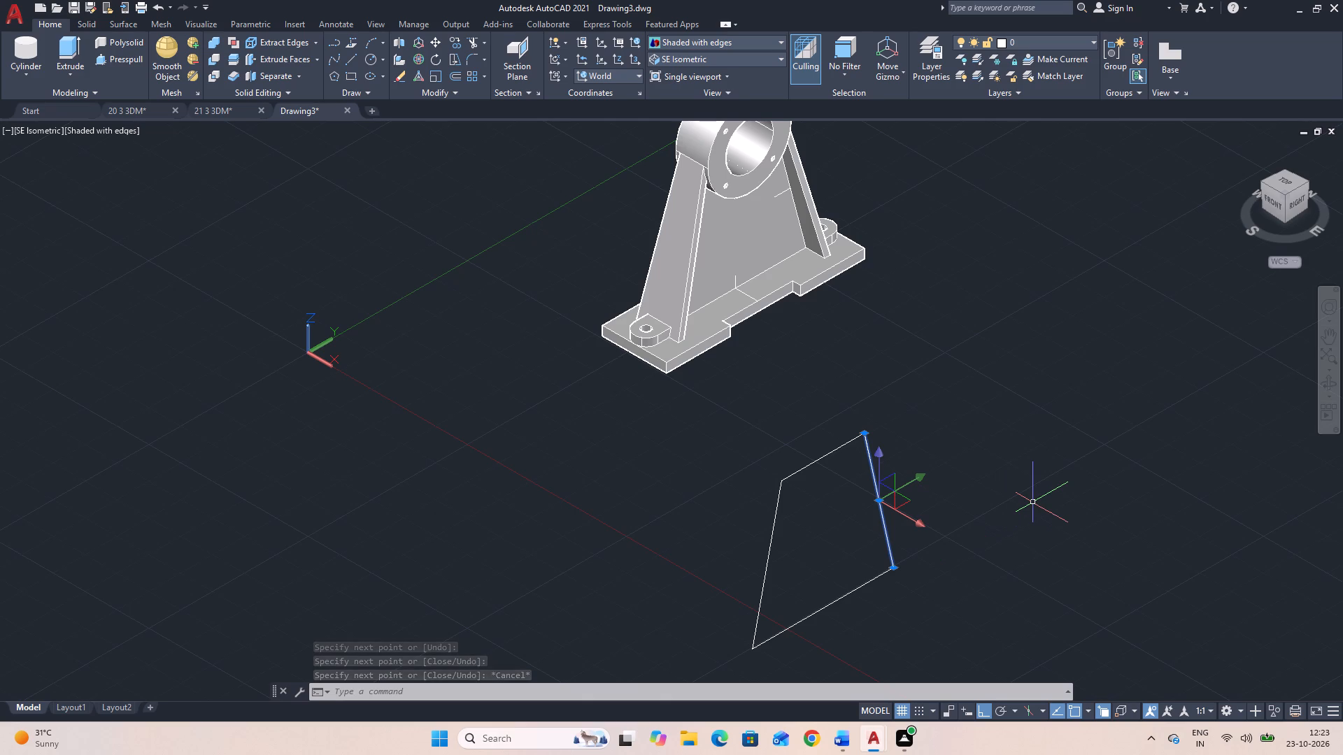
type("M")
key("space")
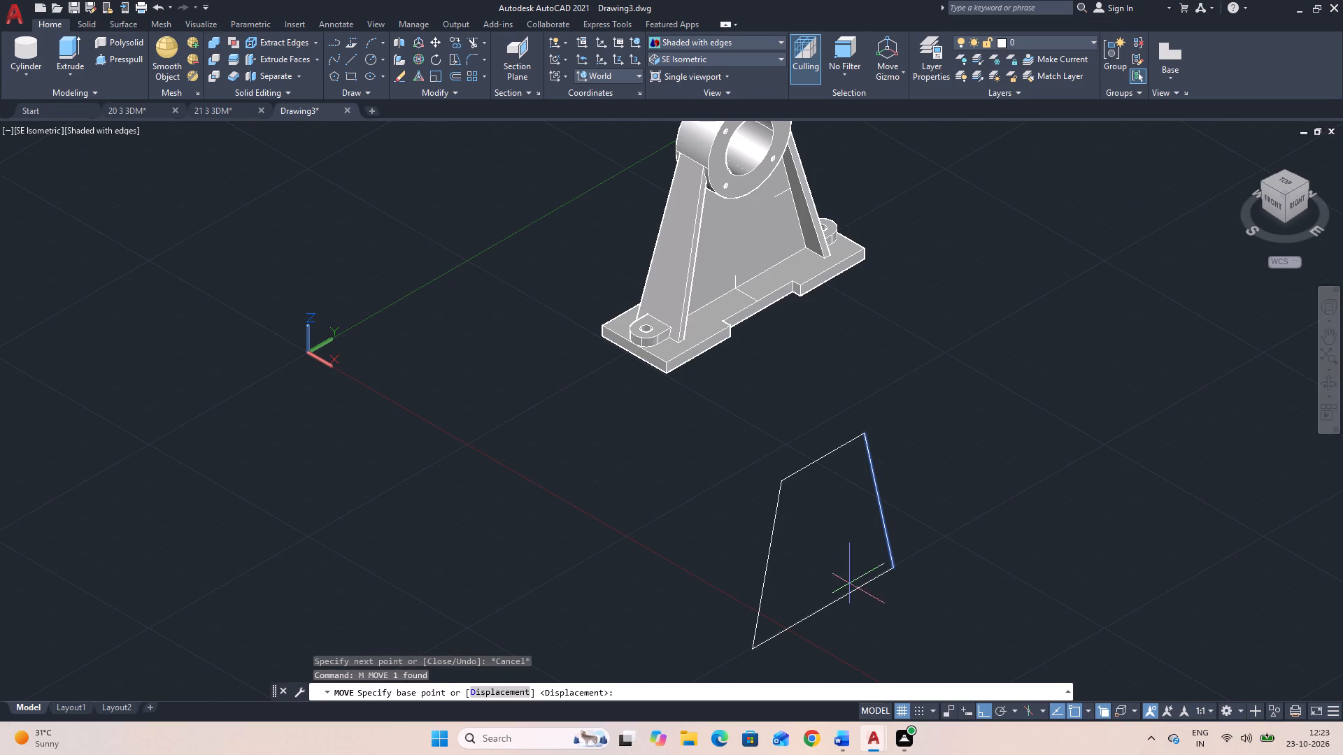
left_click(879, 503)
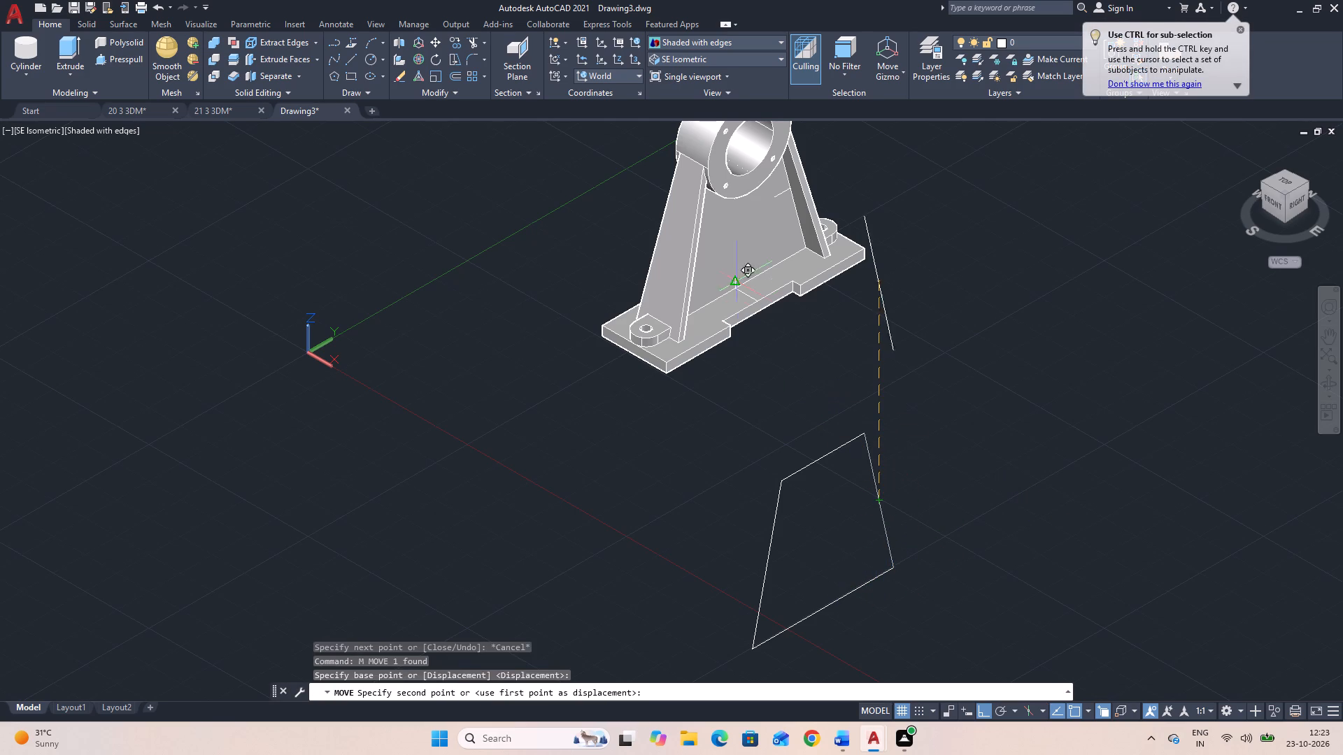
left_click(774, 198)
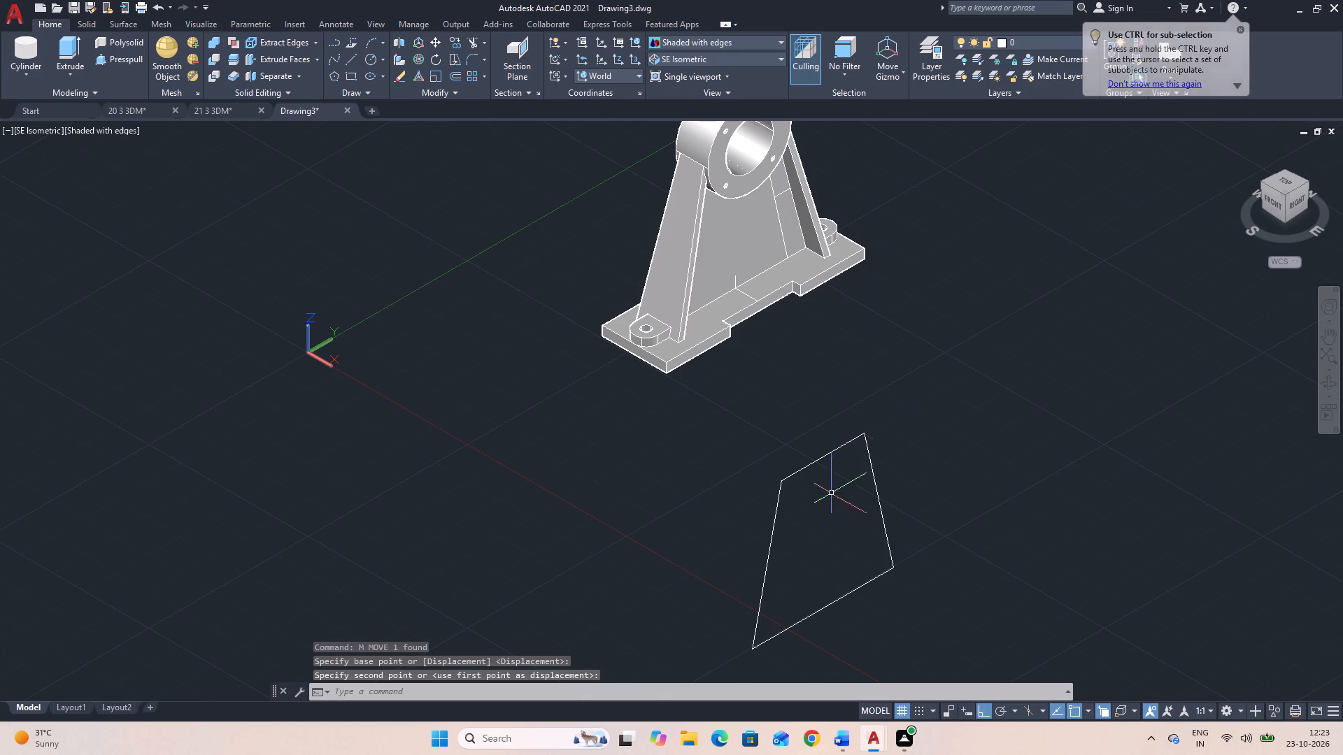
Move the traced bottom line from its midpoint to the upper end of the vertical reference line at the bracket web's base.
left_click(844, 596)
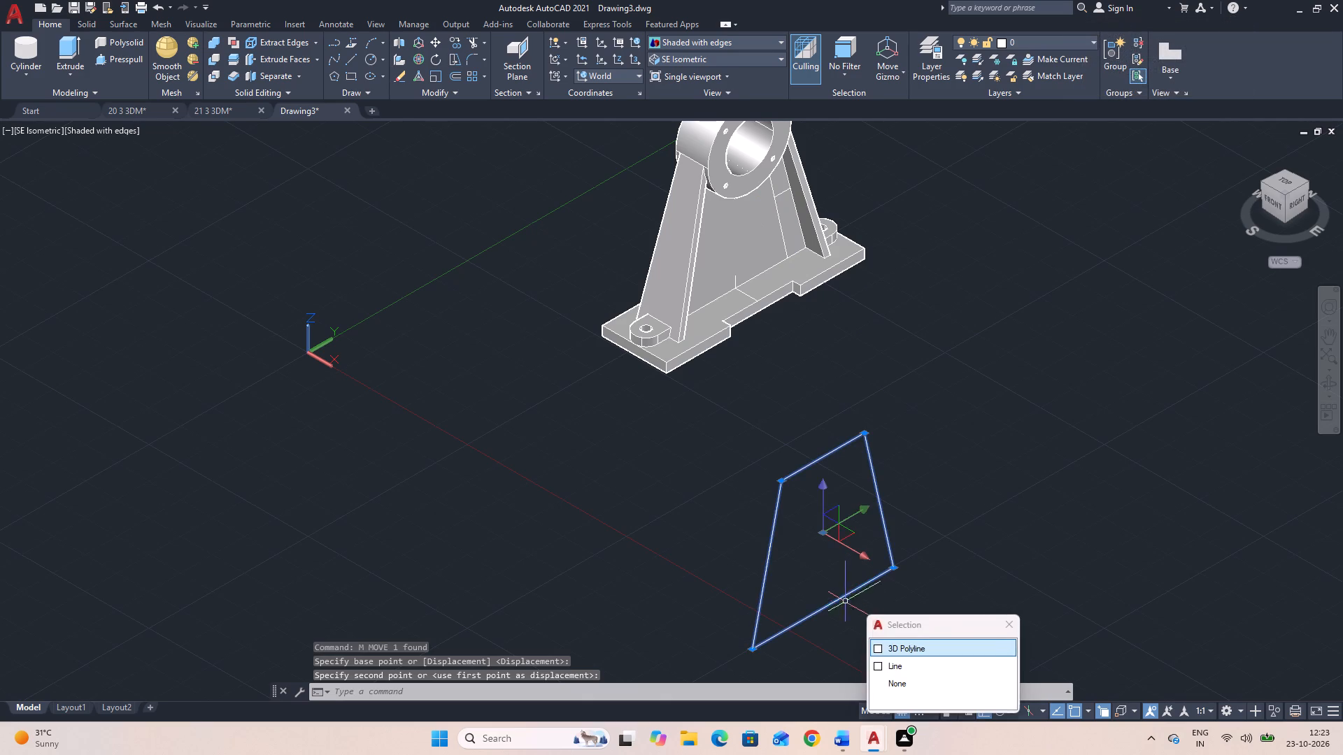
left_click(883, 661)
type("M")
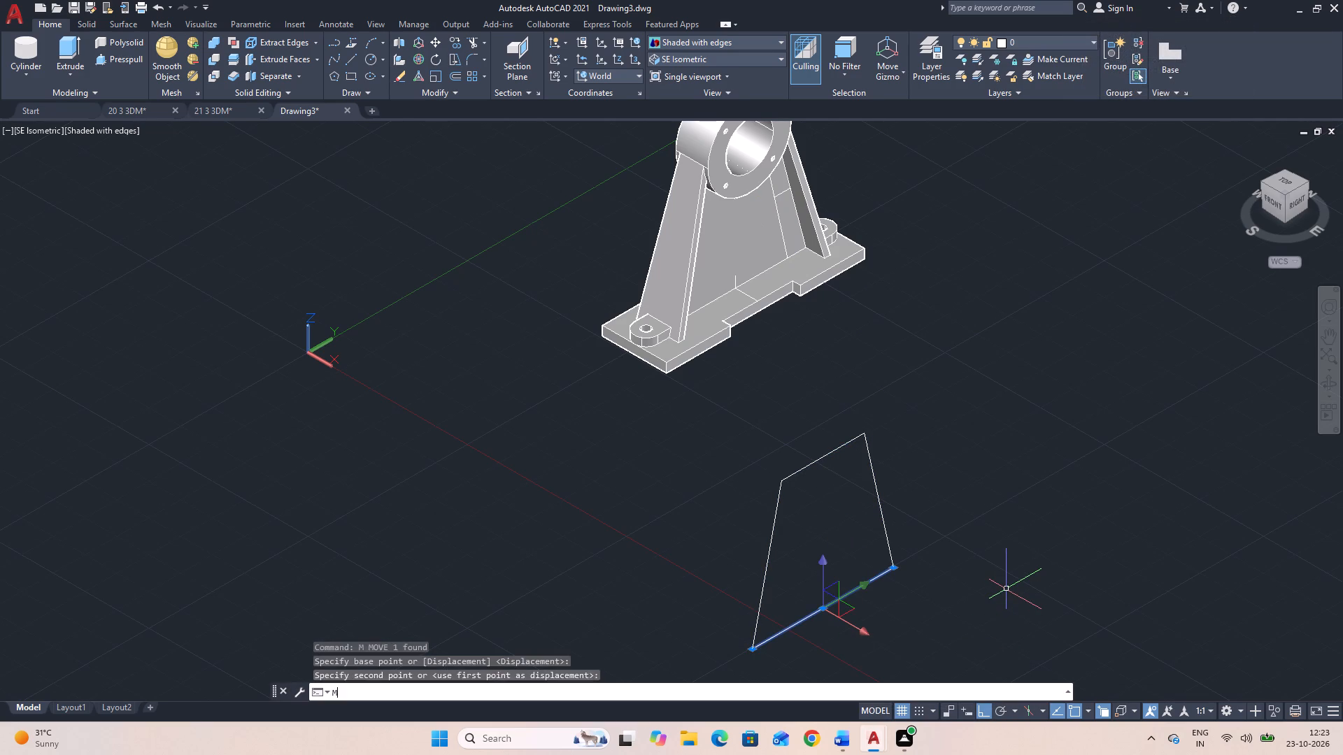
key("space")
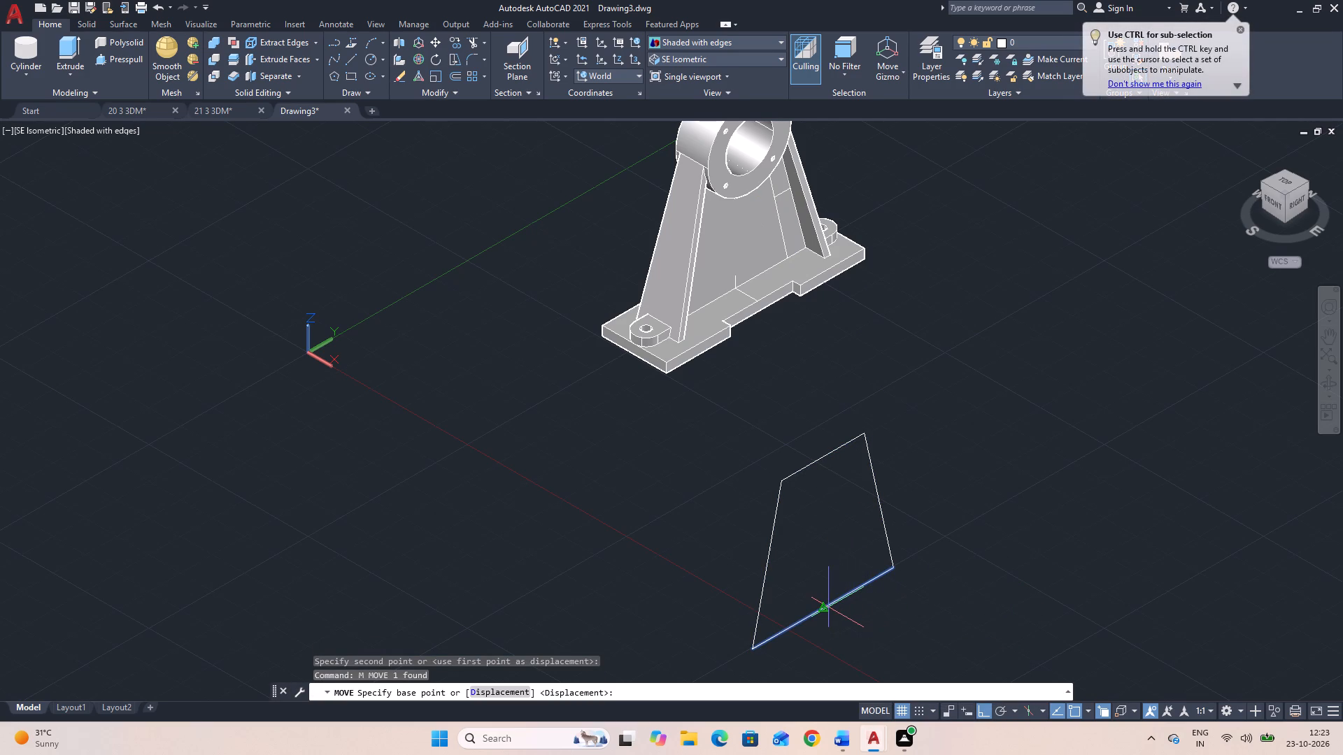
left_click(827, 607)
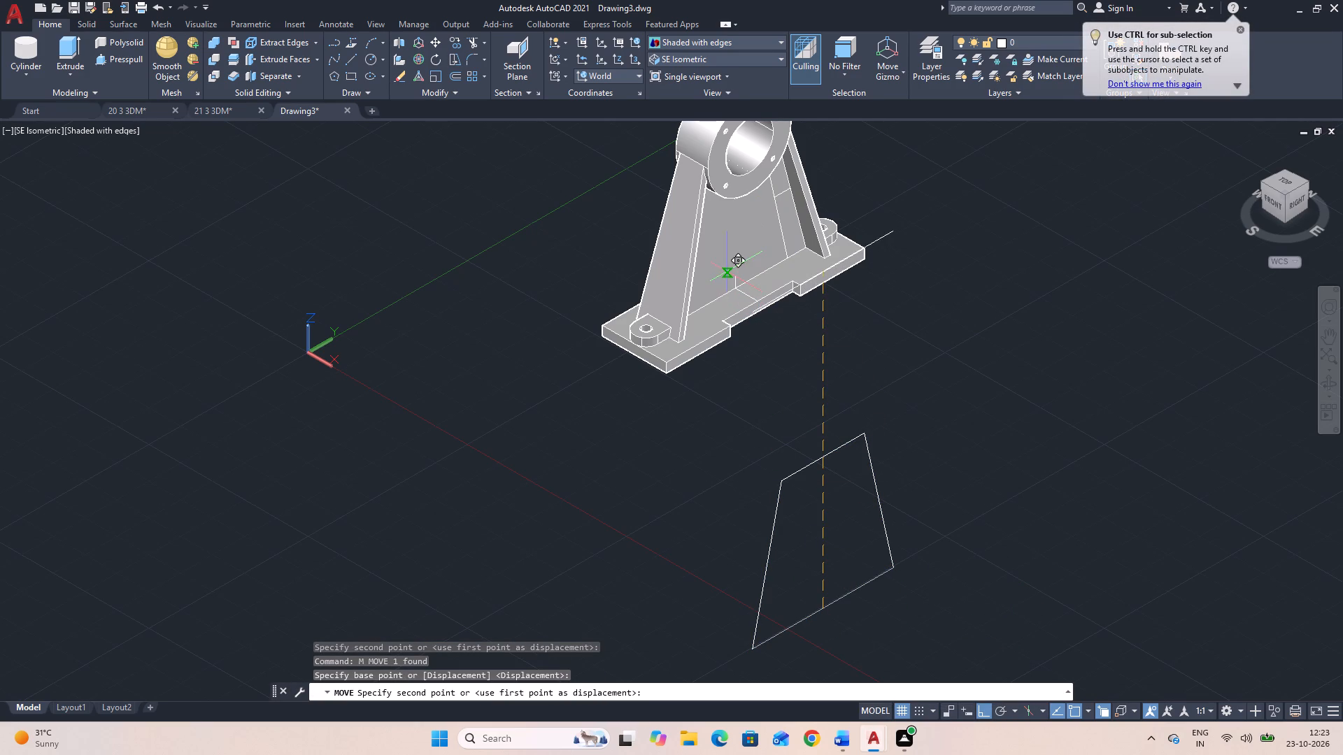
left_click(737, 273)
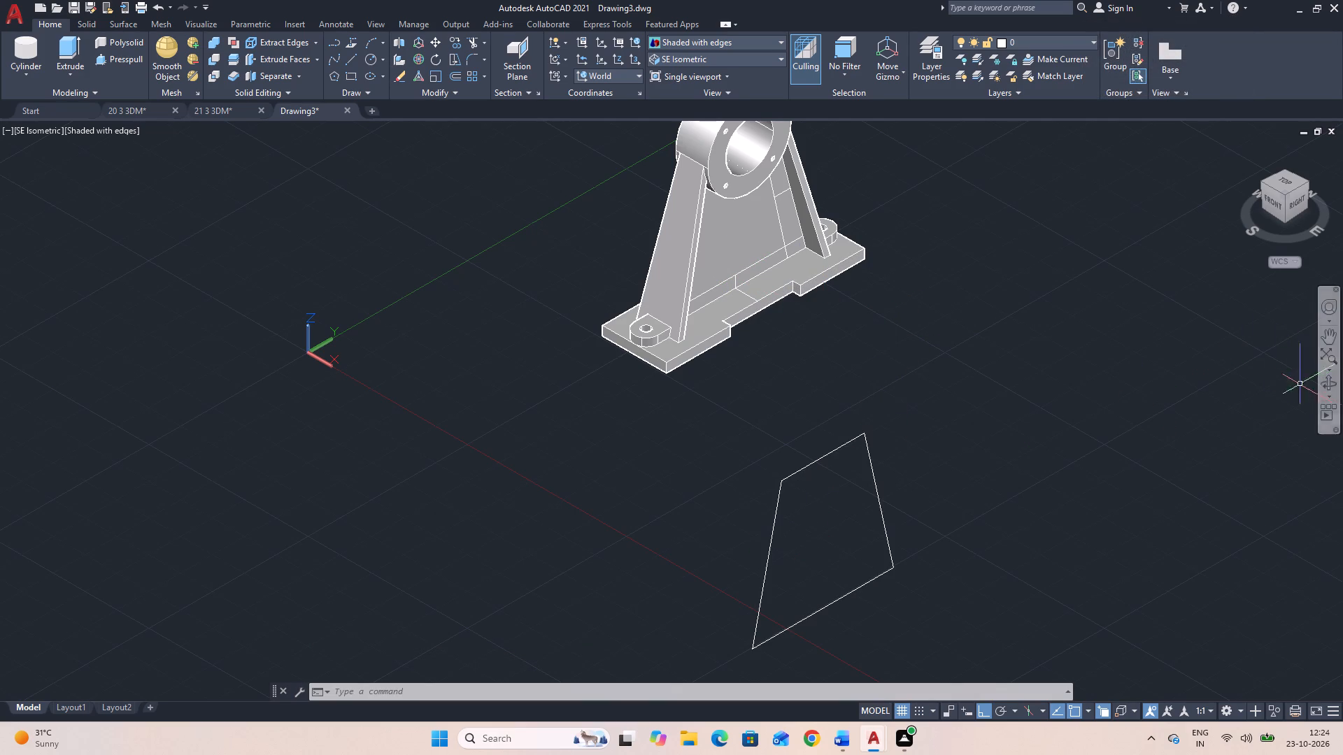
Draw a 25-unit reference line inward from the midpoint of the bracket web's left sloping edge.
left_click(1326, 382)
left_click_drag(1284, 403, 1129, 337)
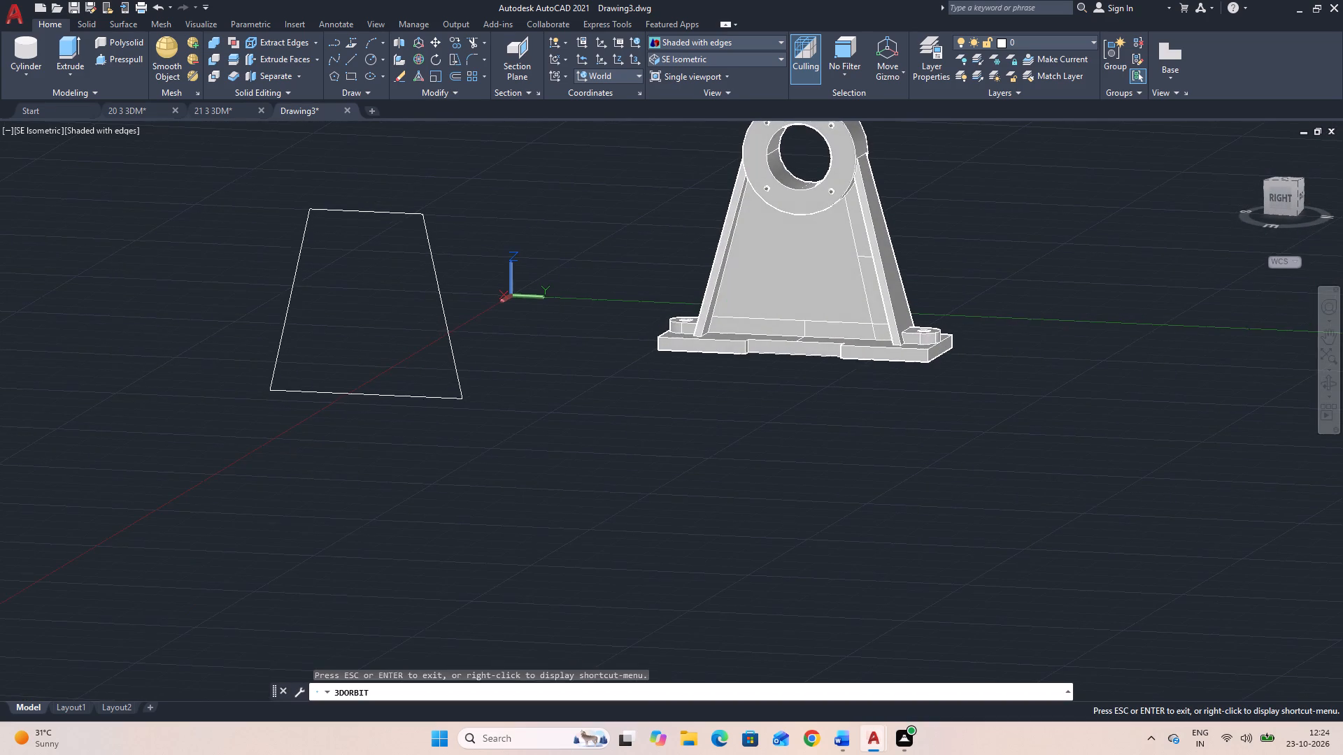
middle_click_drag(1119, 340, 1132, 532)
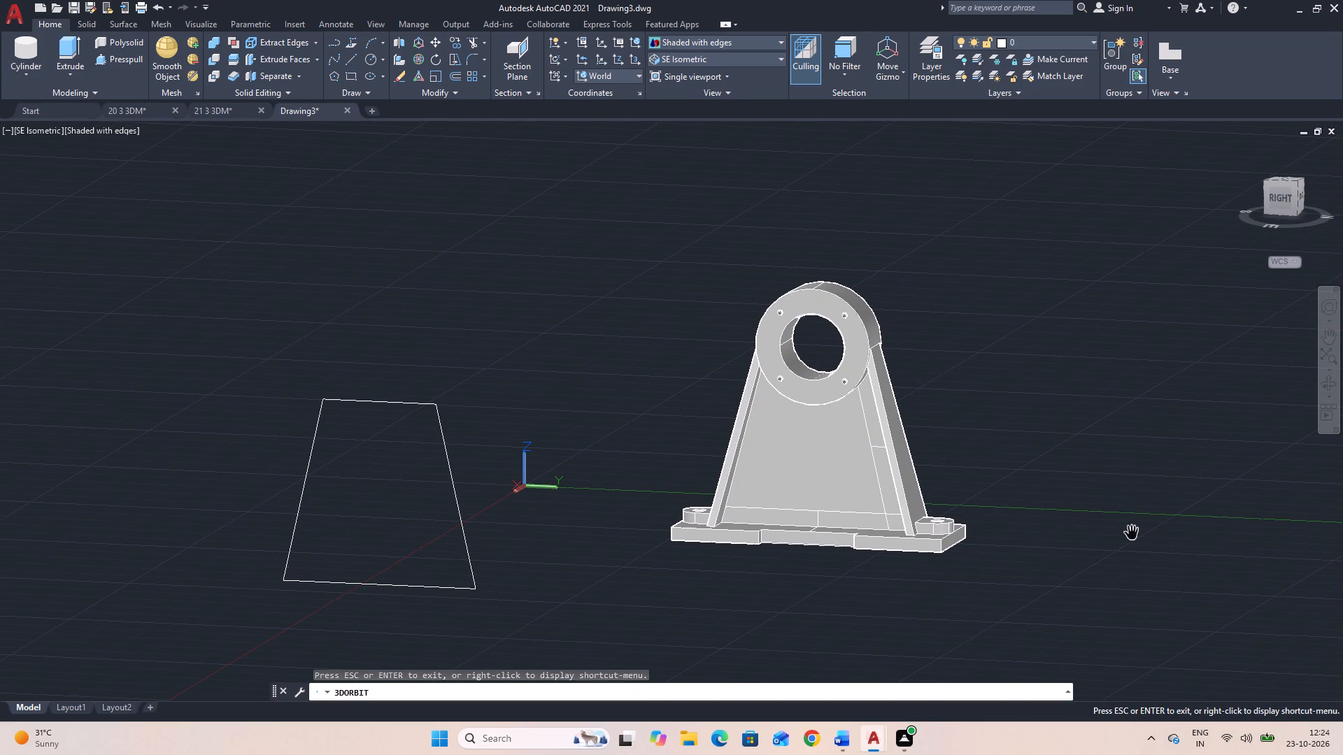
left_click(1323, 381)
left_click_drag(1104, 445, 1131, 448)
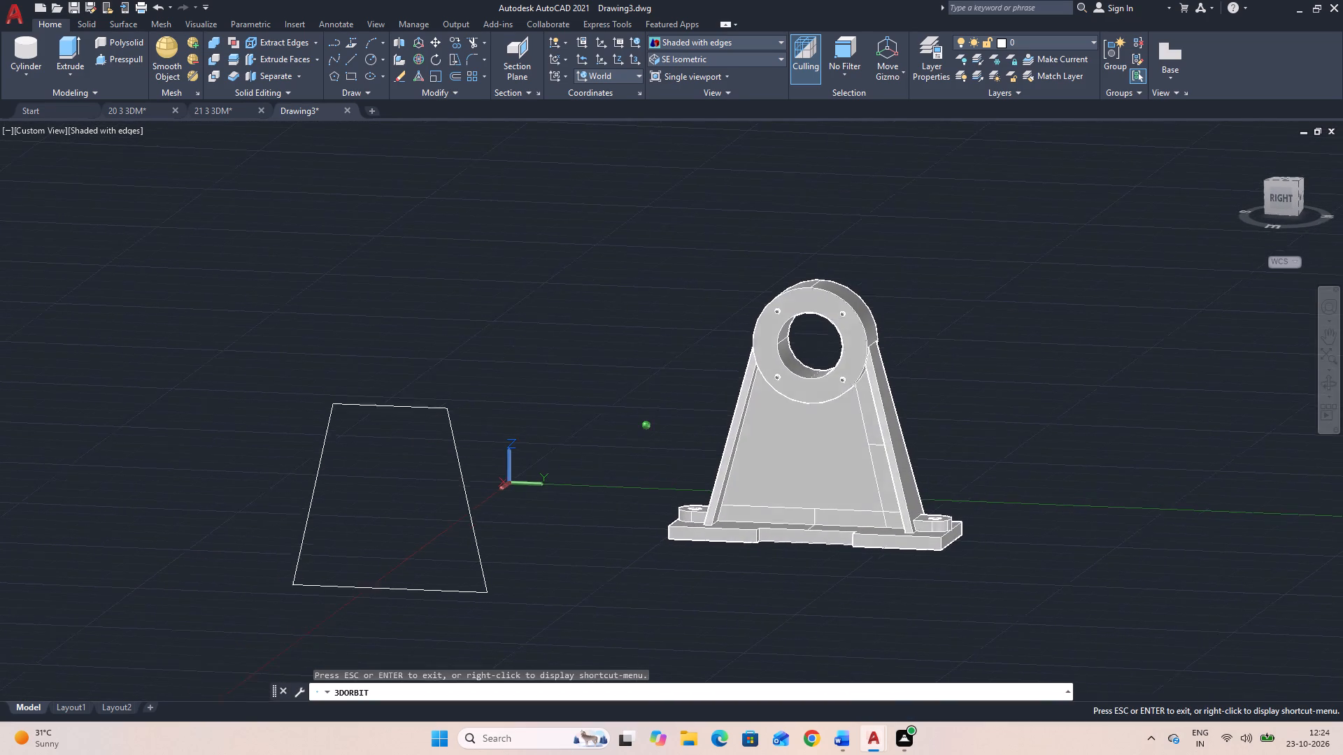
left_click_drag(1131, 448, 1066, 450)
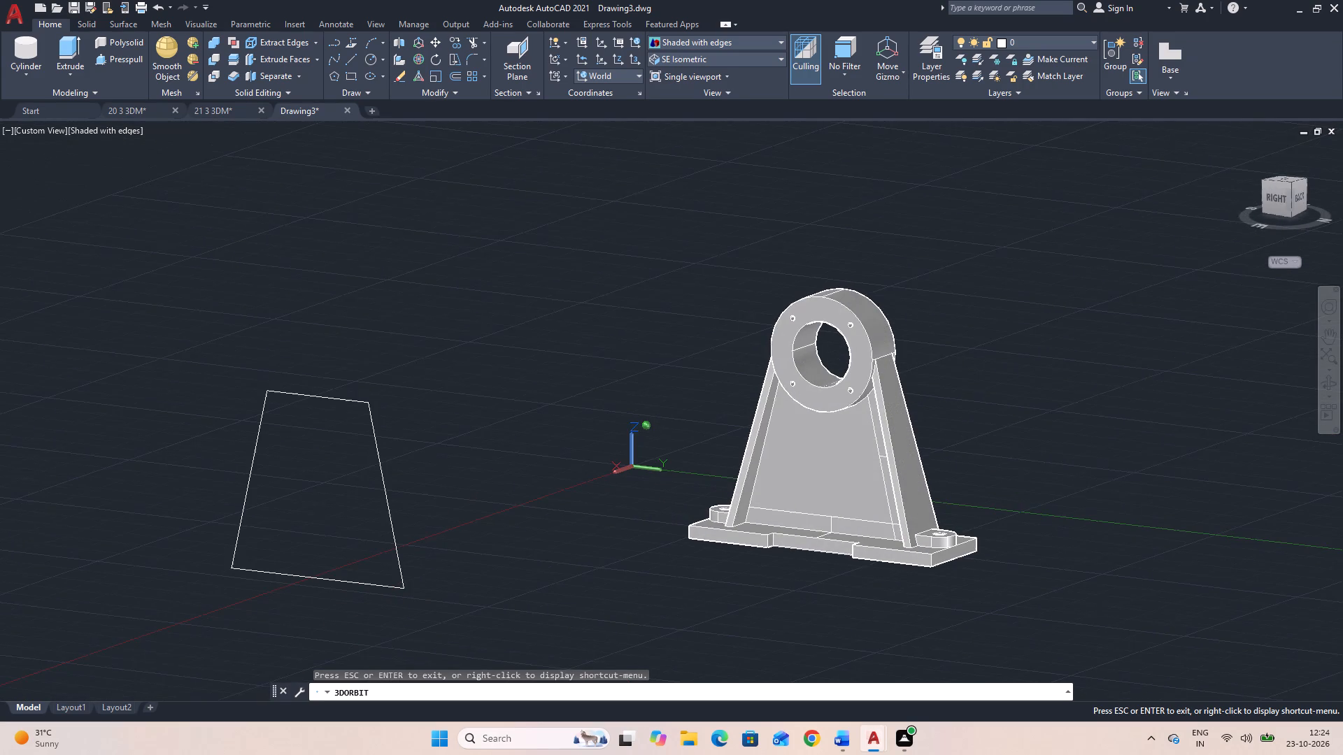
left_click_drag(1066, 450, 1065, 450)
key("Escape")
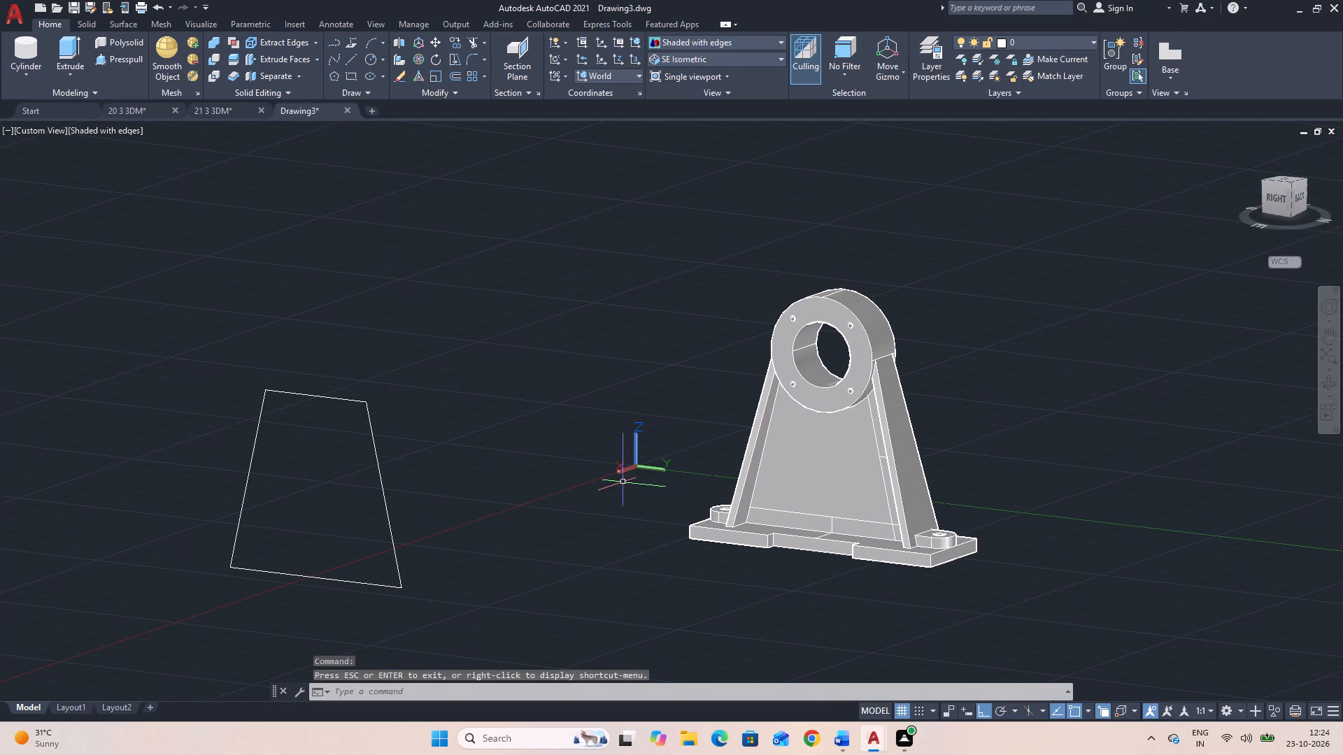
type("L")
key("space")
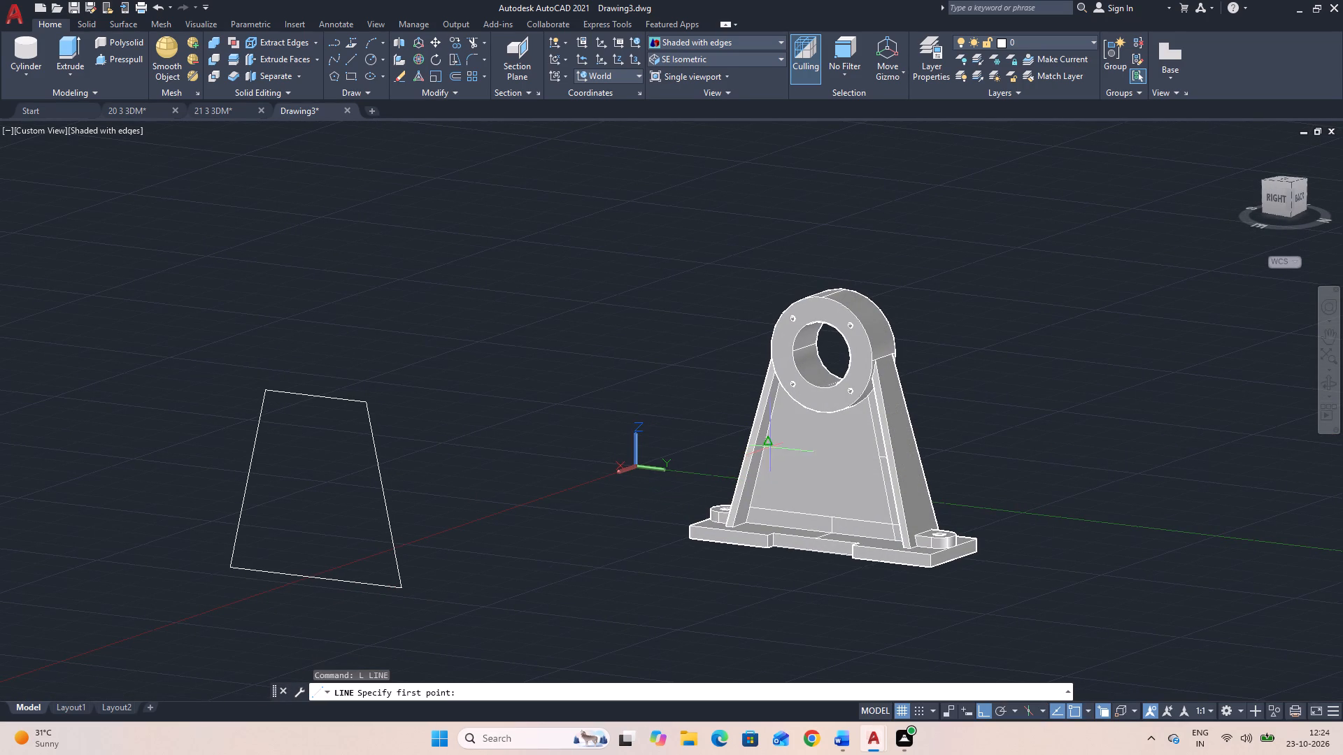
left_click(767, 444)
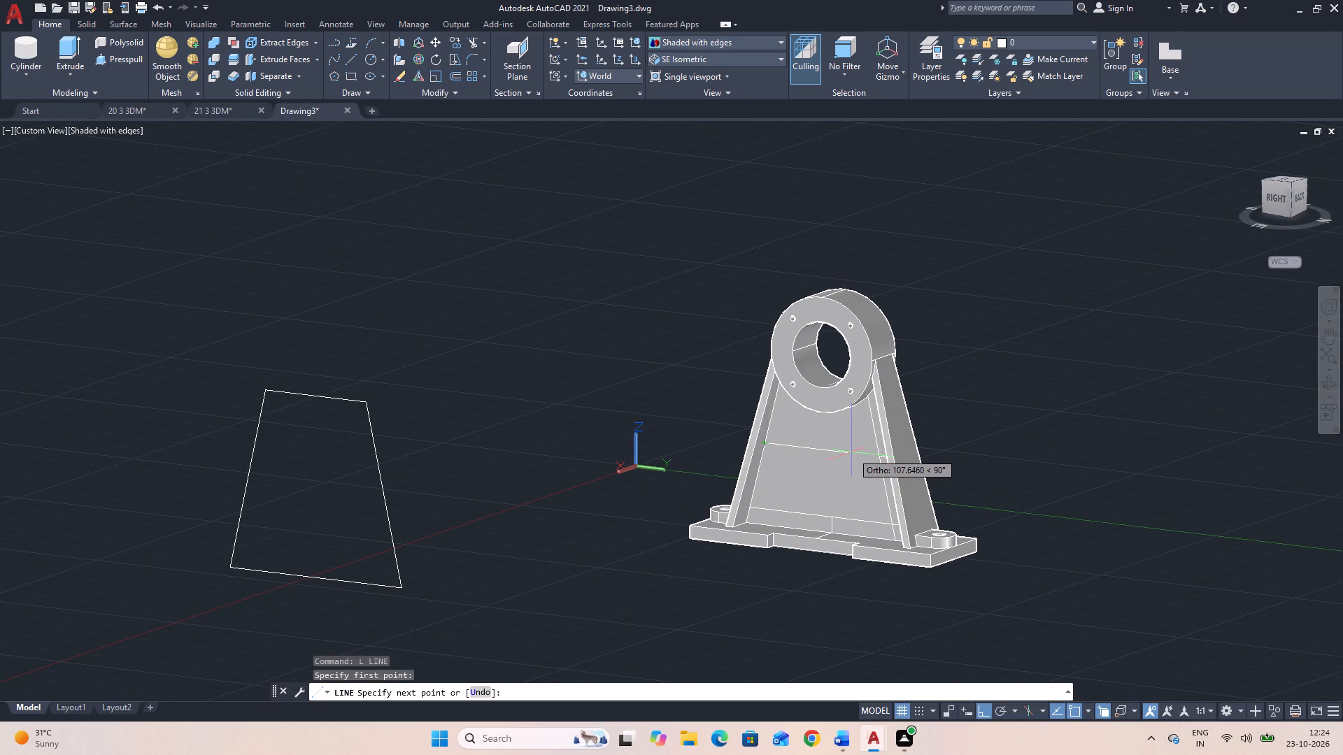
type("25")
key("Return")
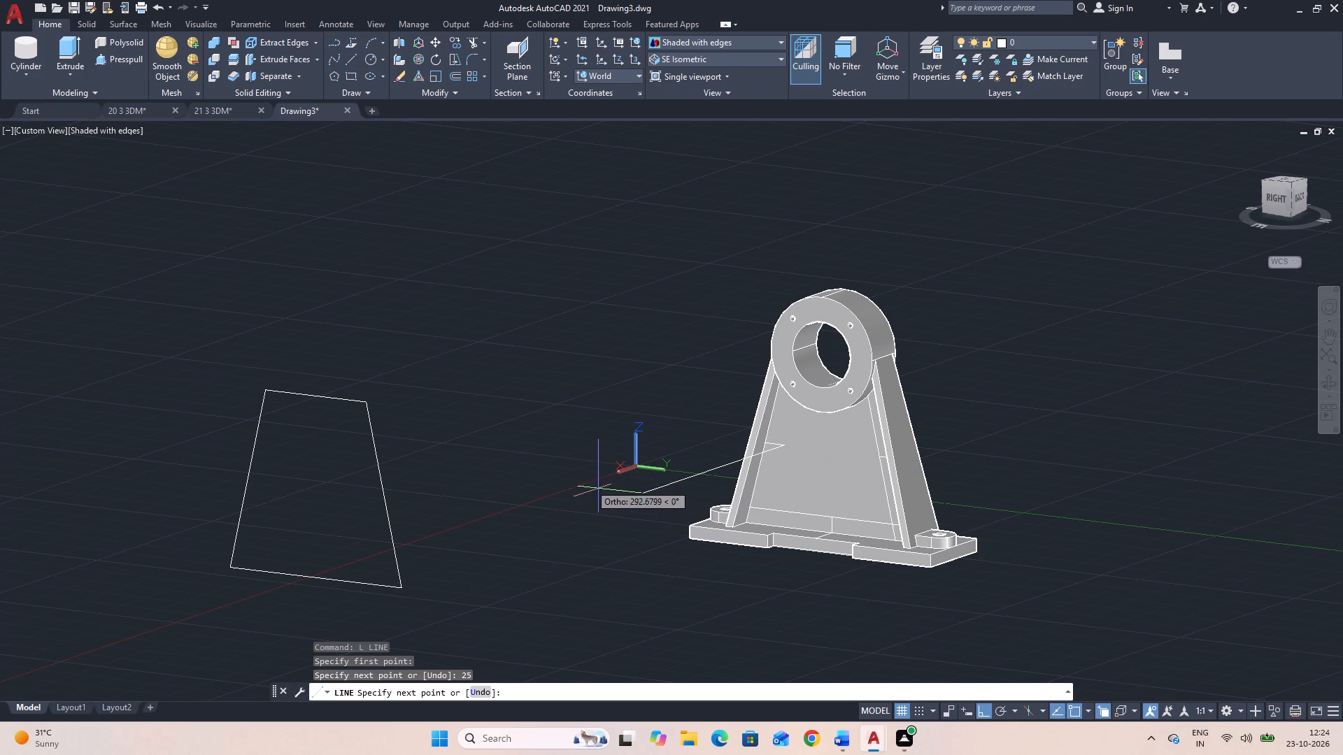
key("Escape")
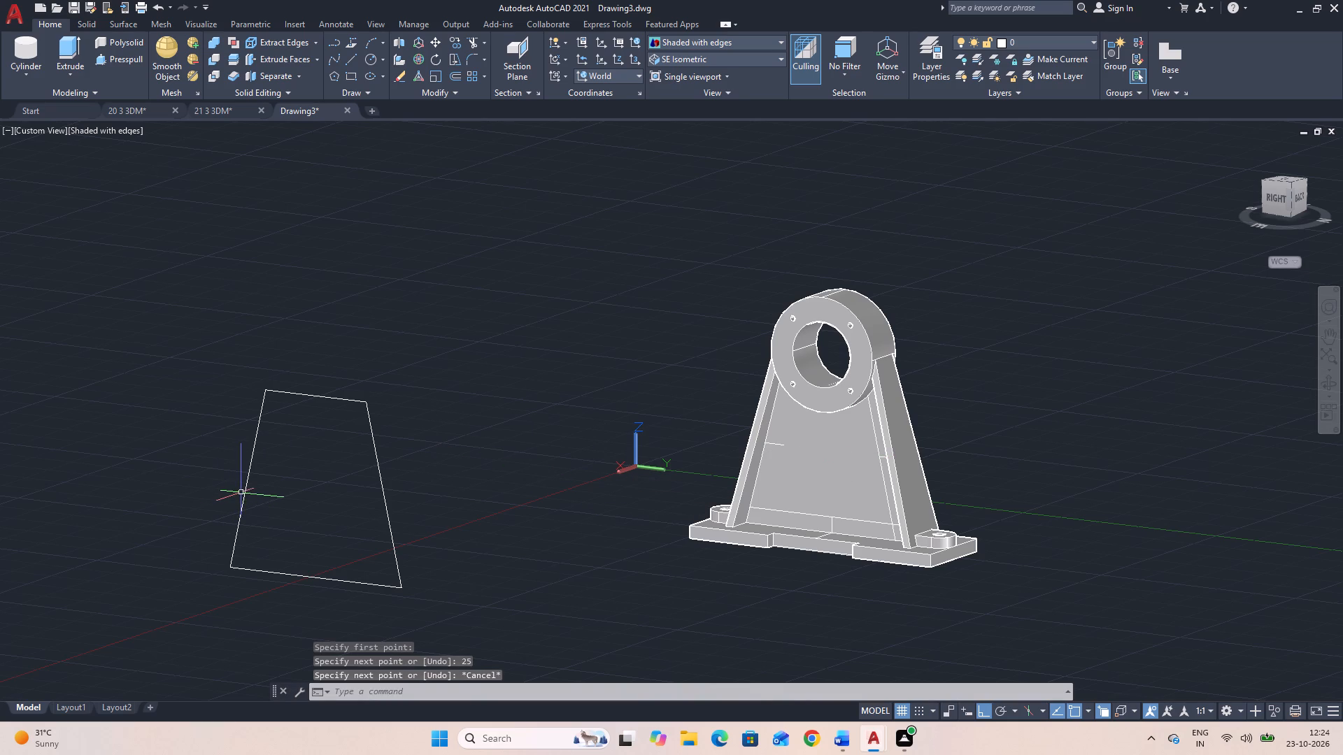
Move the traced left sloping line from its midpoint to the inner end of the 25-unit reference line on the web's left side.
left_click(244, 493)
left_click(314, 562)
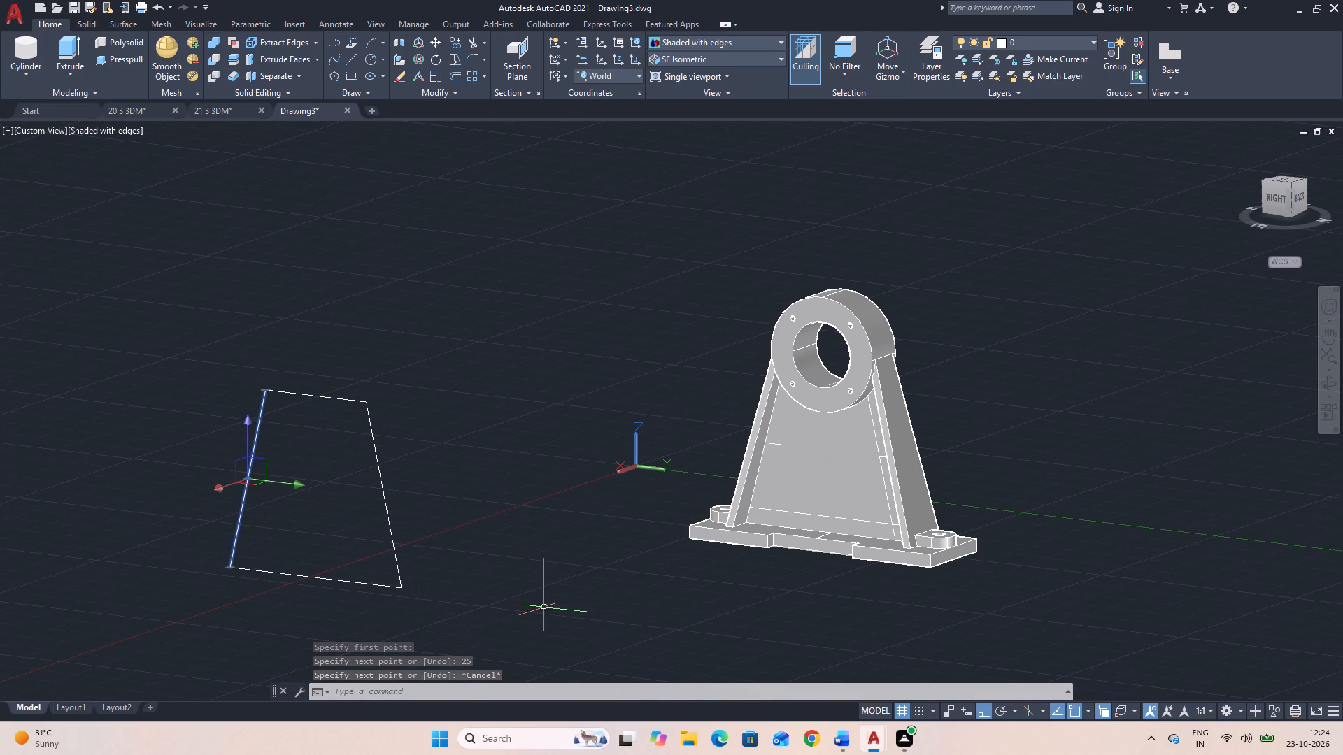
type("M")
key("space")
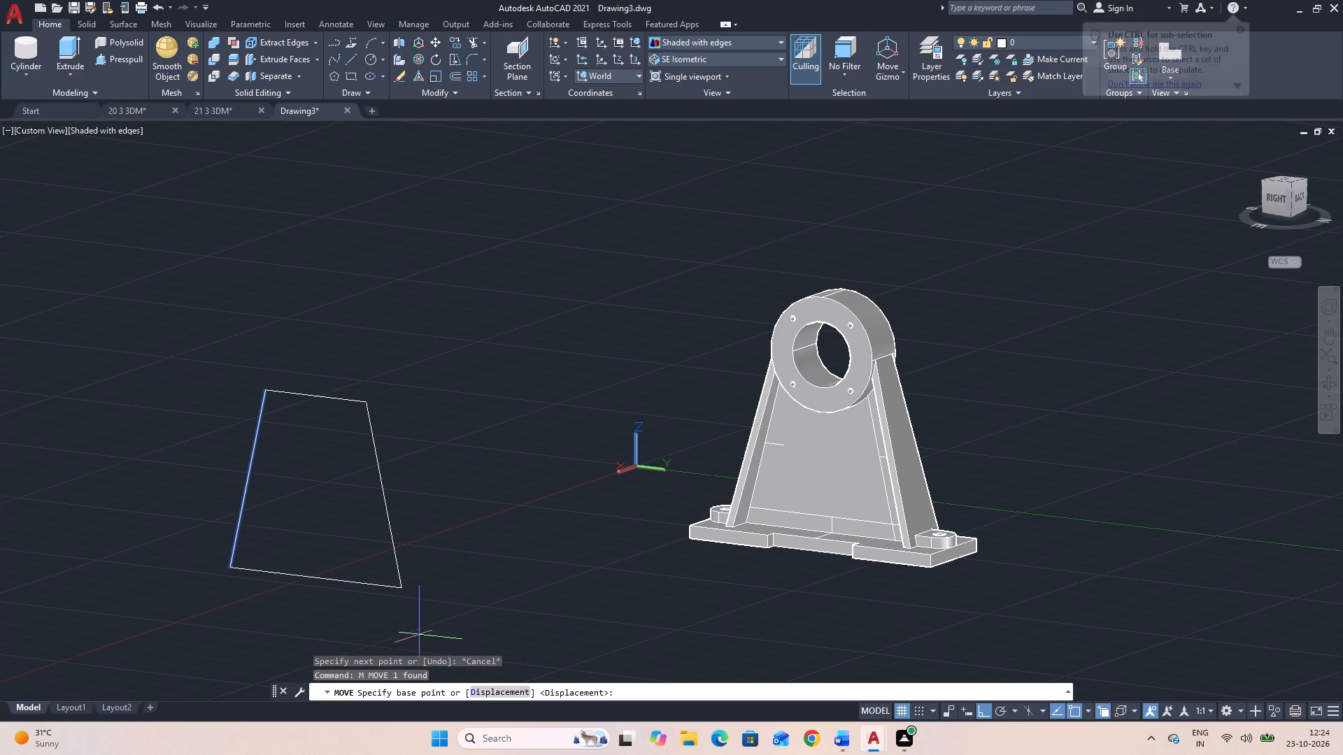
left_click(249, 480)
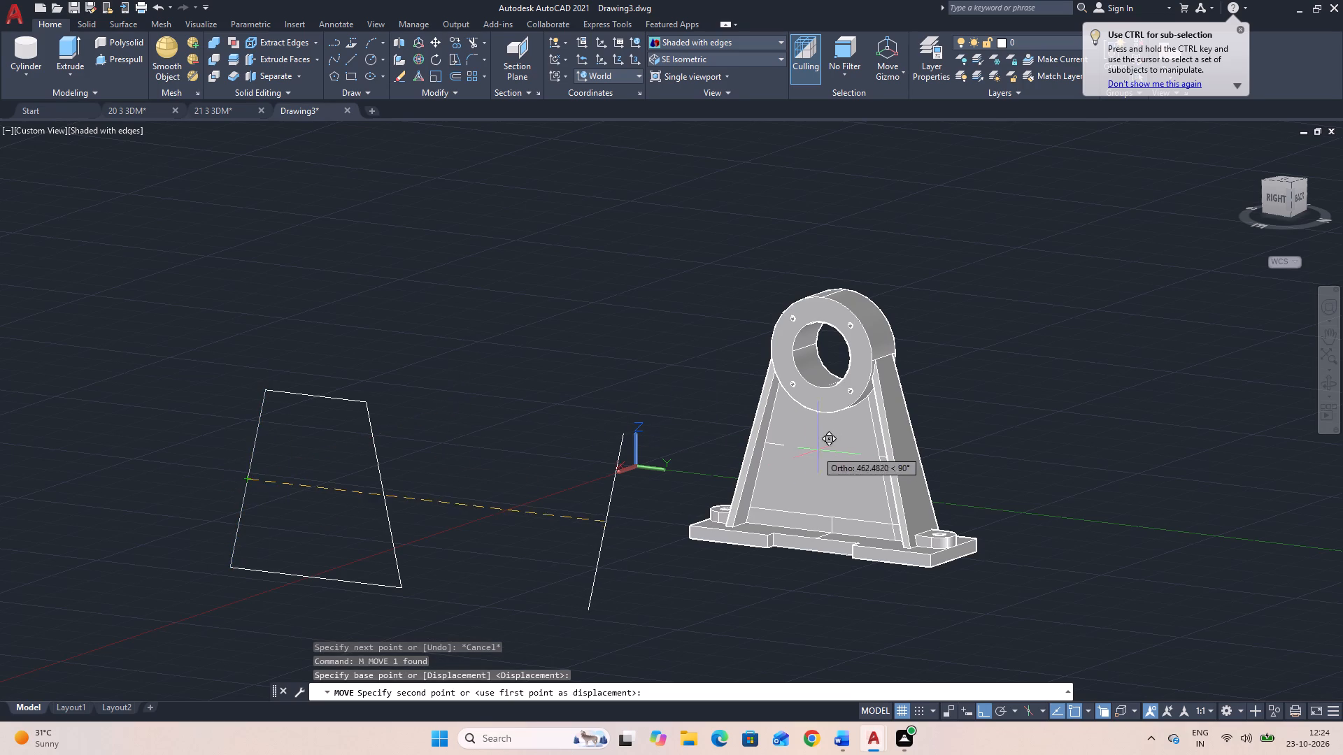
left_click(786, 447)
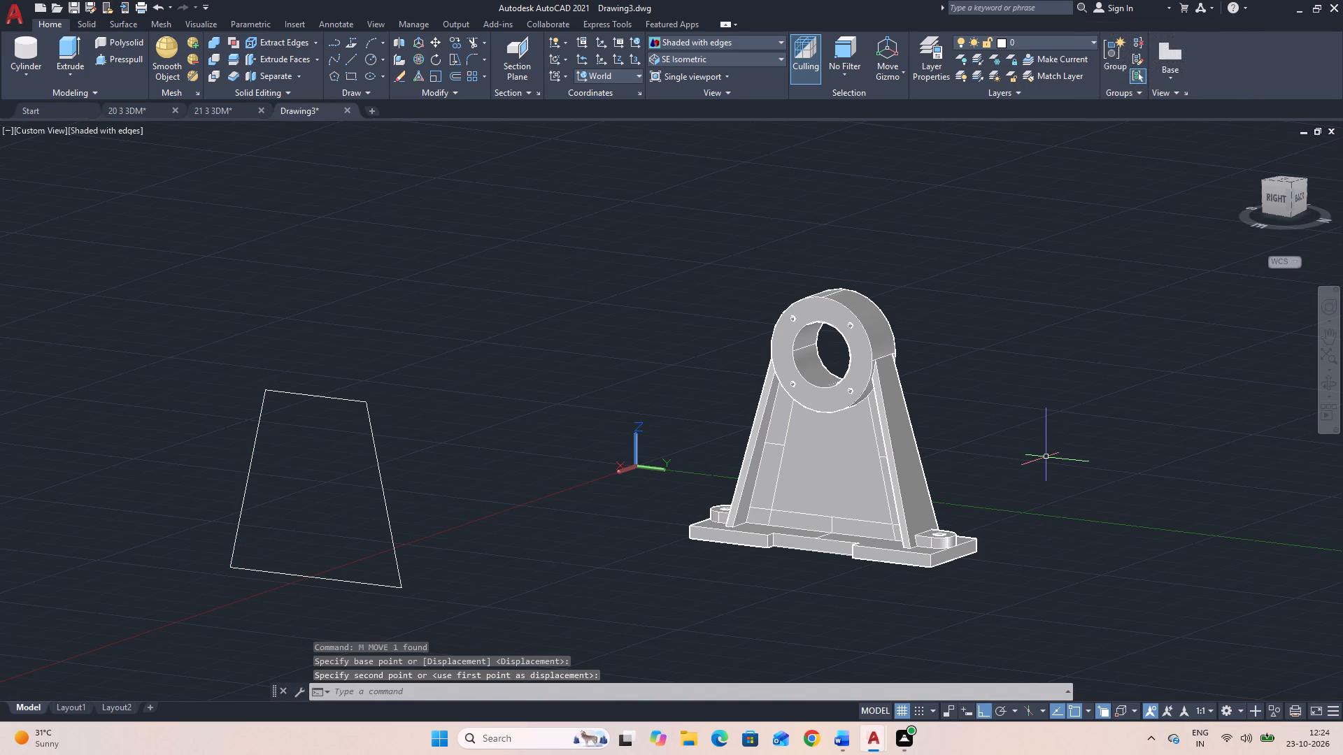
Presspull the web area enclosed by the moved lines backward through the web to cut the trapezoidal opening.
left_click(1335, 380)
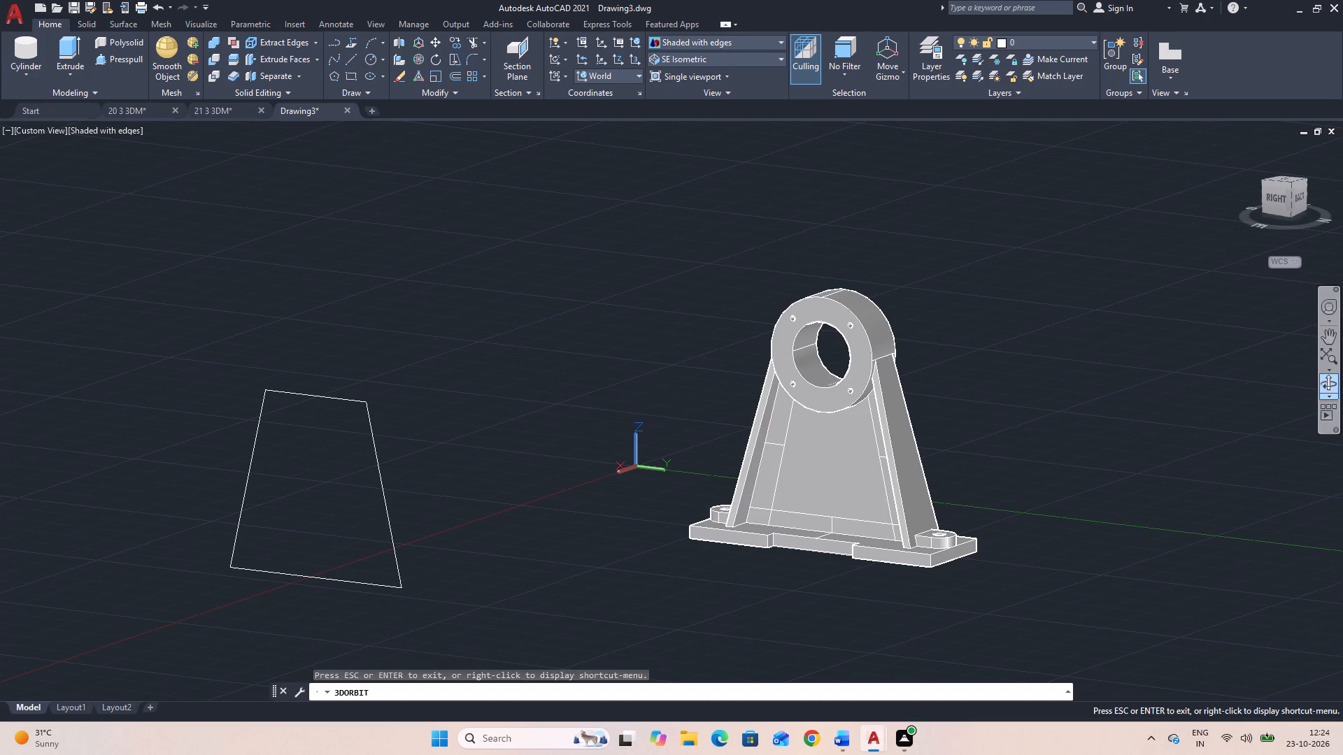
left_click_drag(1040, 455, 1175, 450)
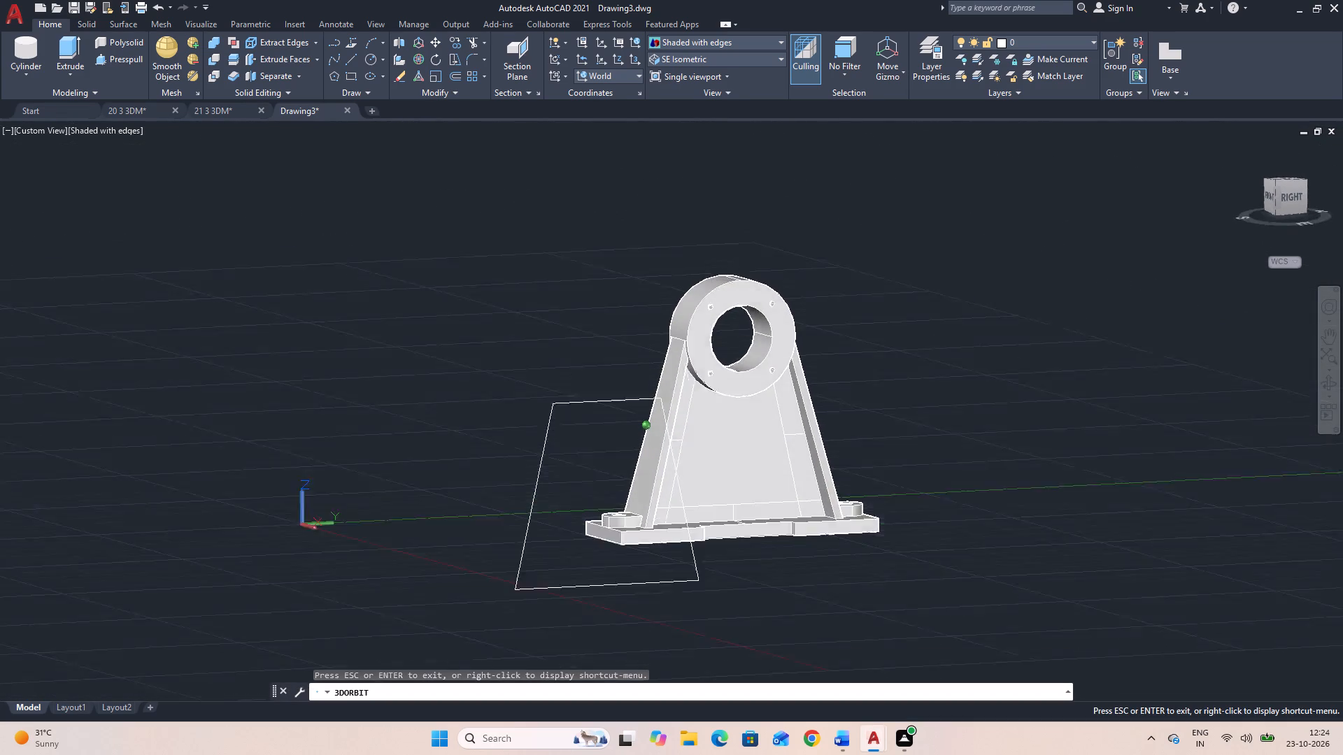
left_click_drag(1175, 450, 1172, 485)
key("F1")
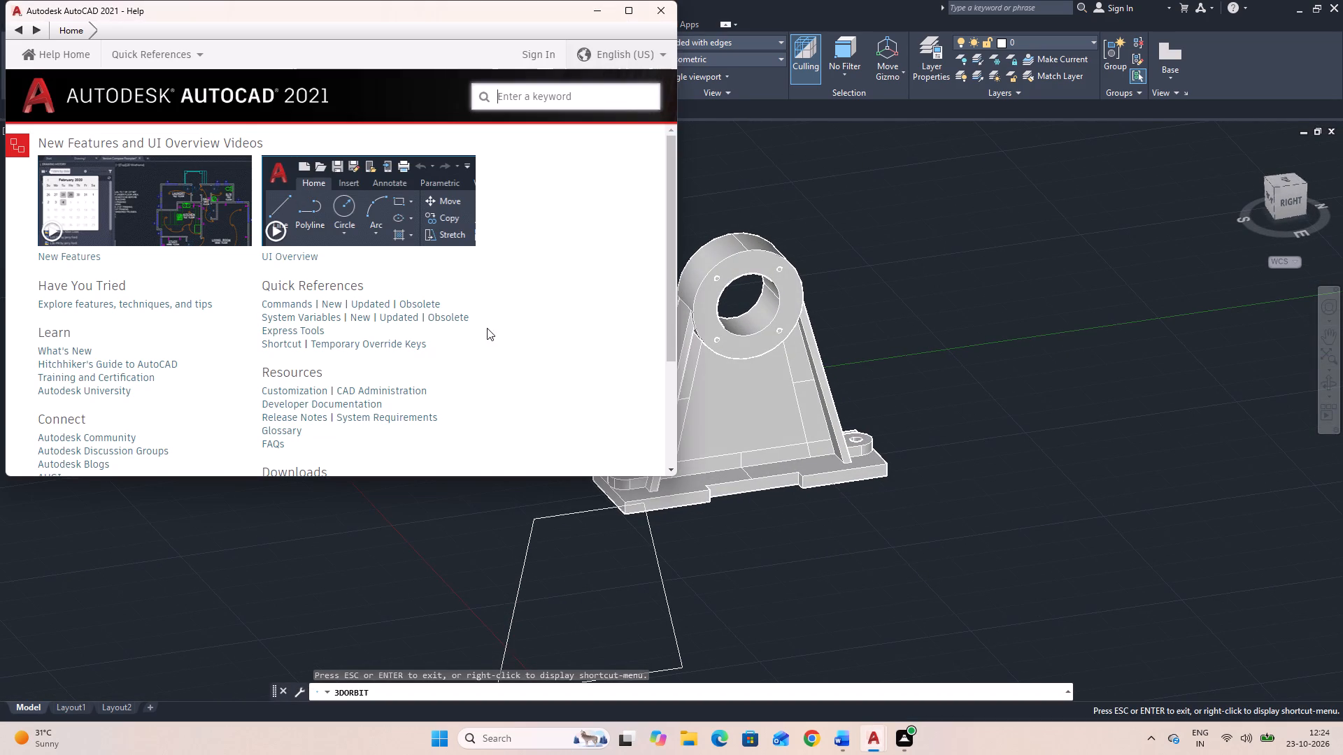
left_click(662, 8)
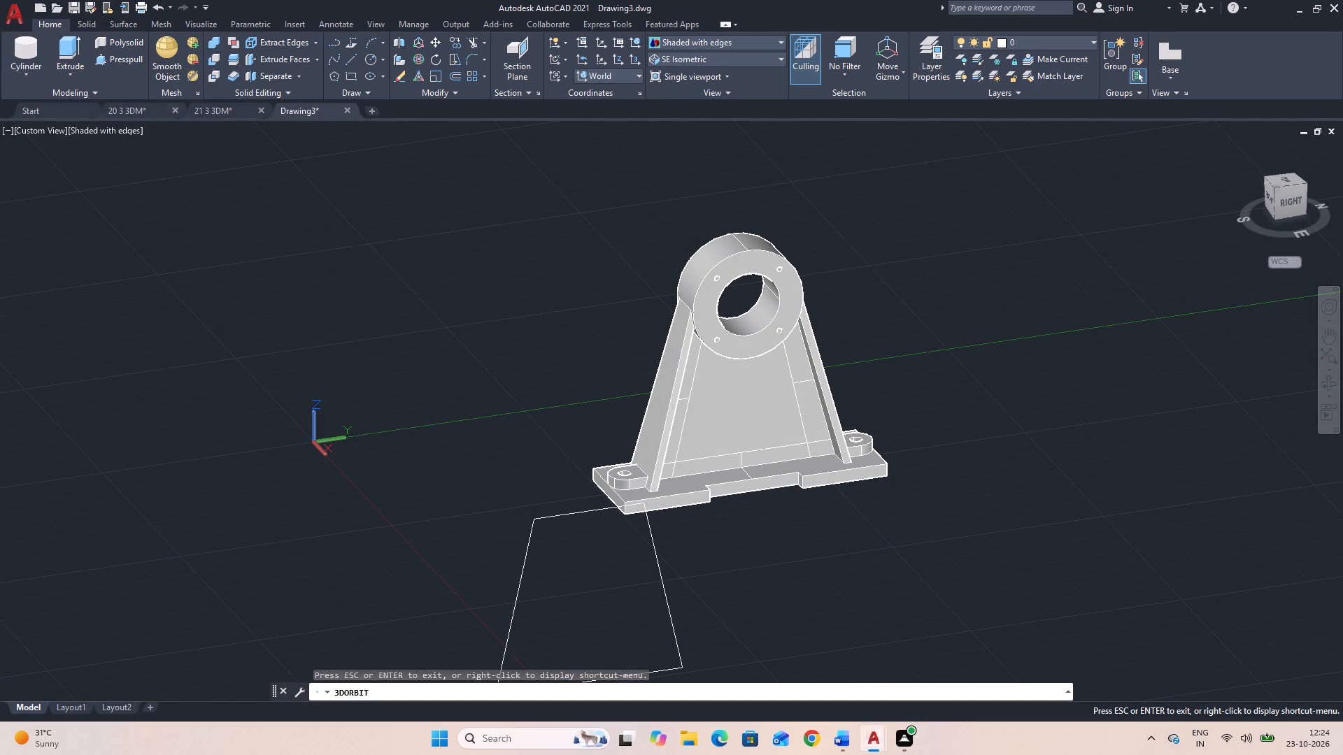
left_click(108, 61)
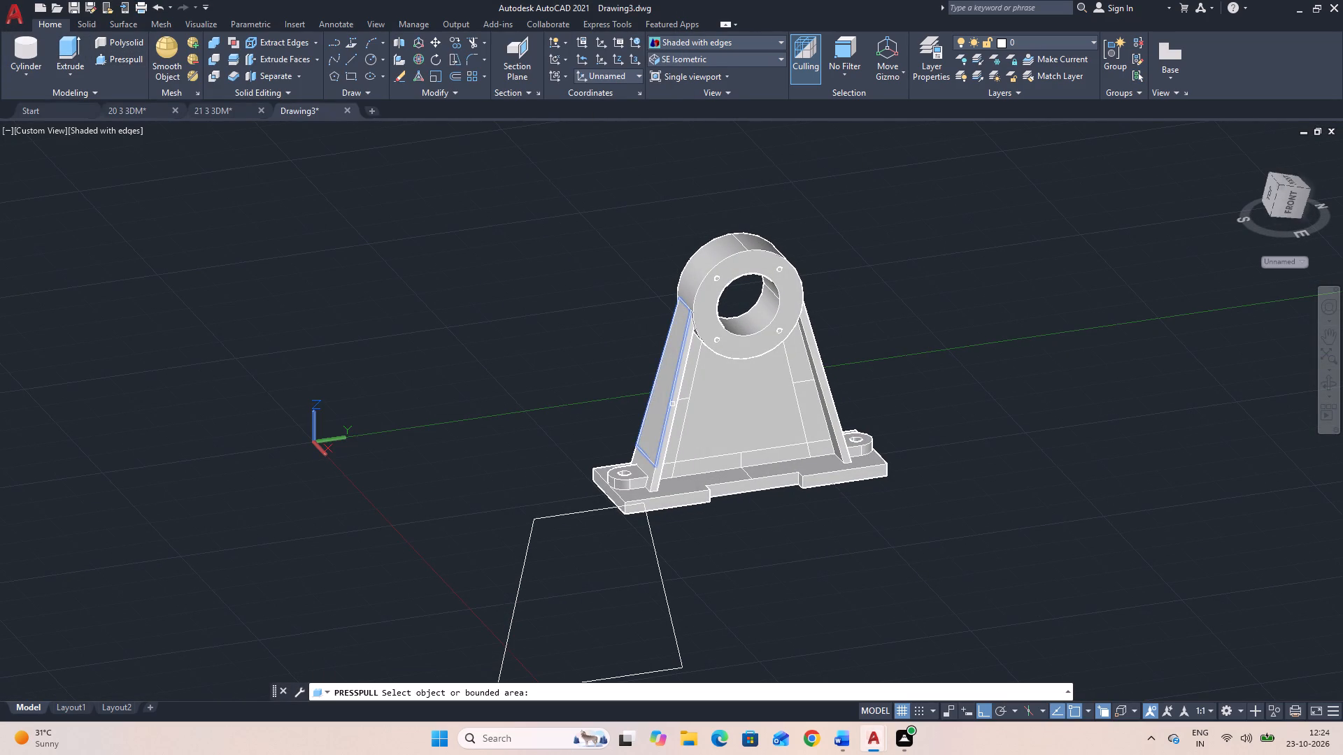
left_click(747, 418)
left_click(590, 326)
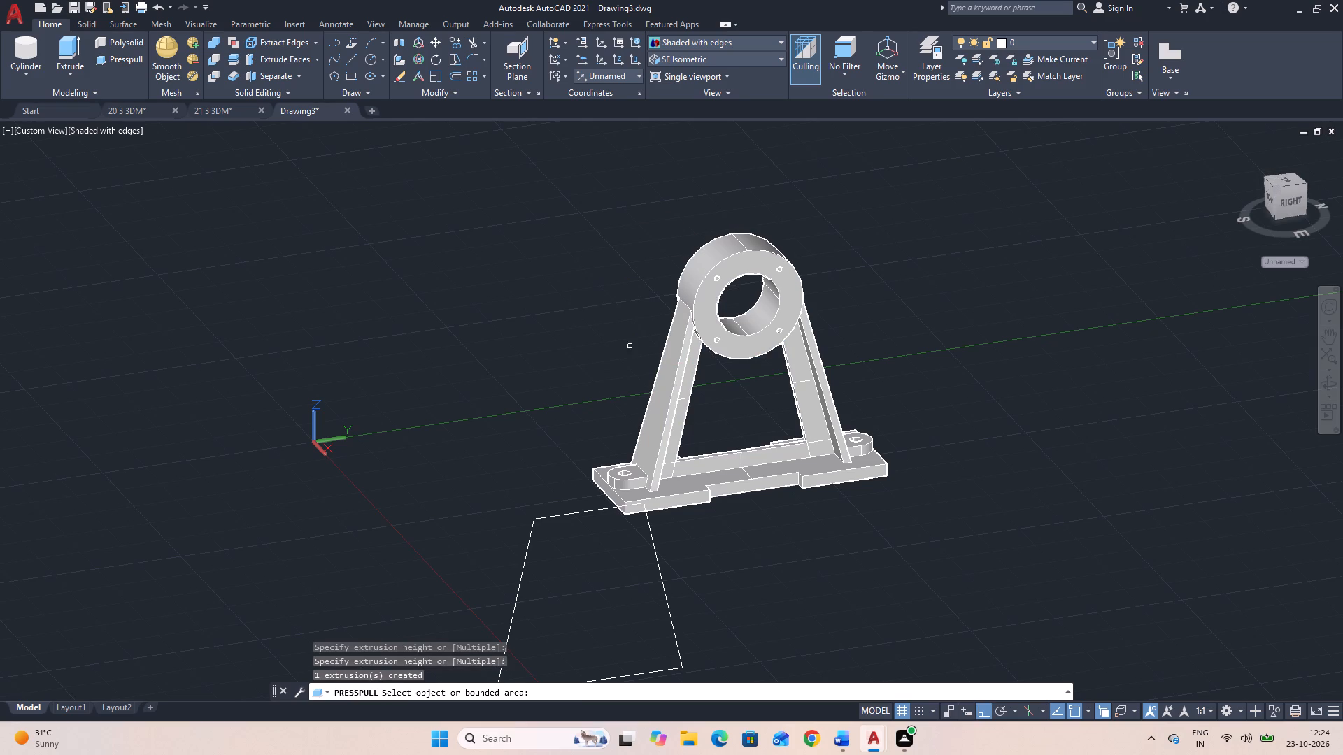
Examine the bracket's trapezoidal web opening from an isometric angle.
left_click(1330, 380)
left_click_drag(1030, 463, 1106, 512)
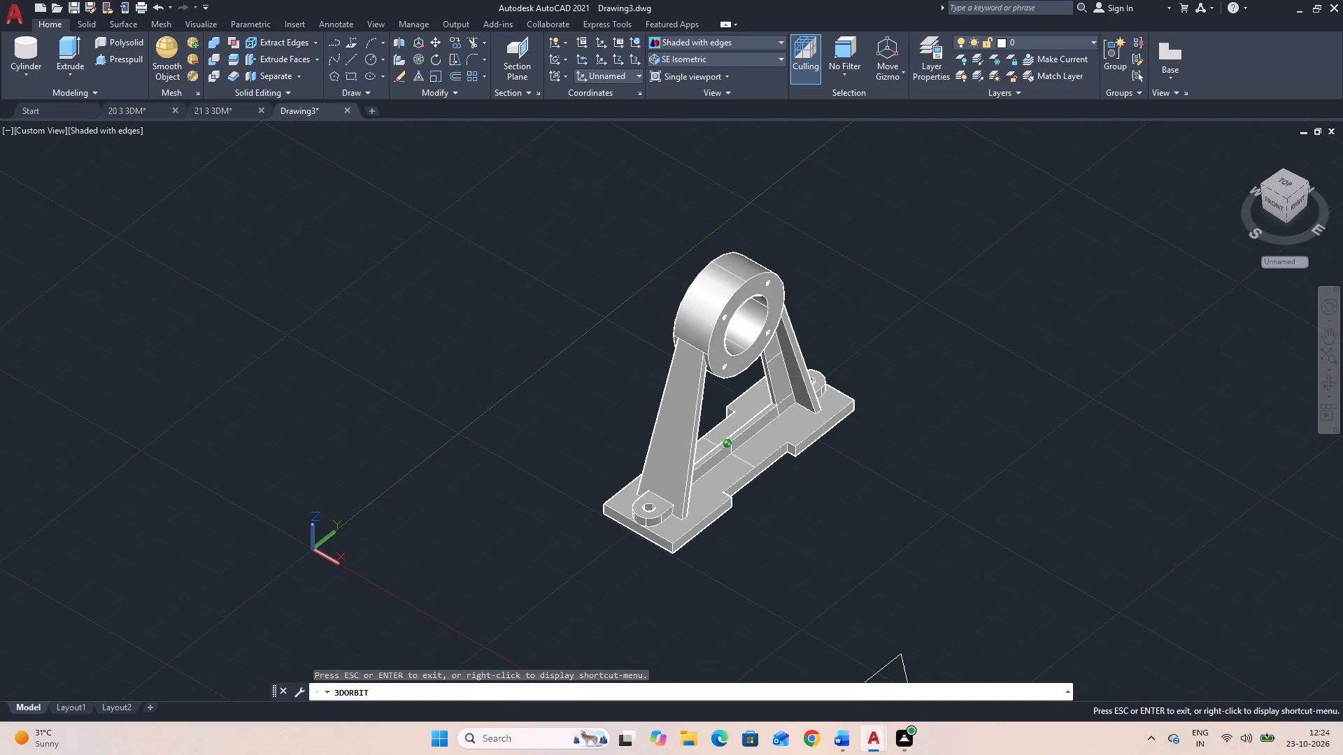
left_click_drag(1106, 512, 1107, 512)
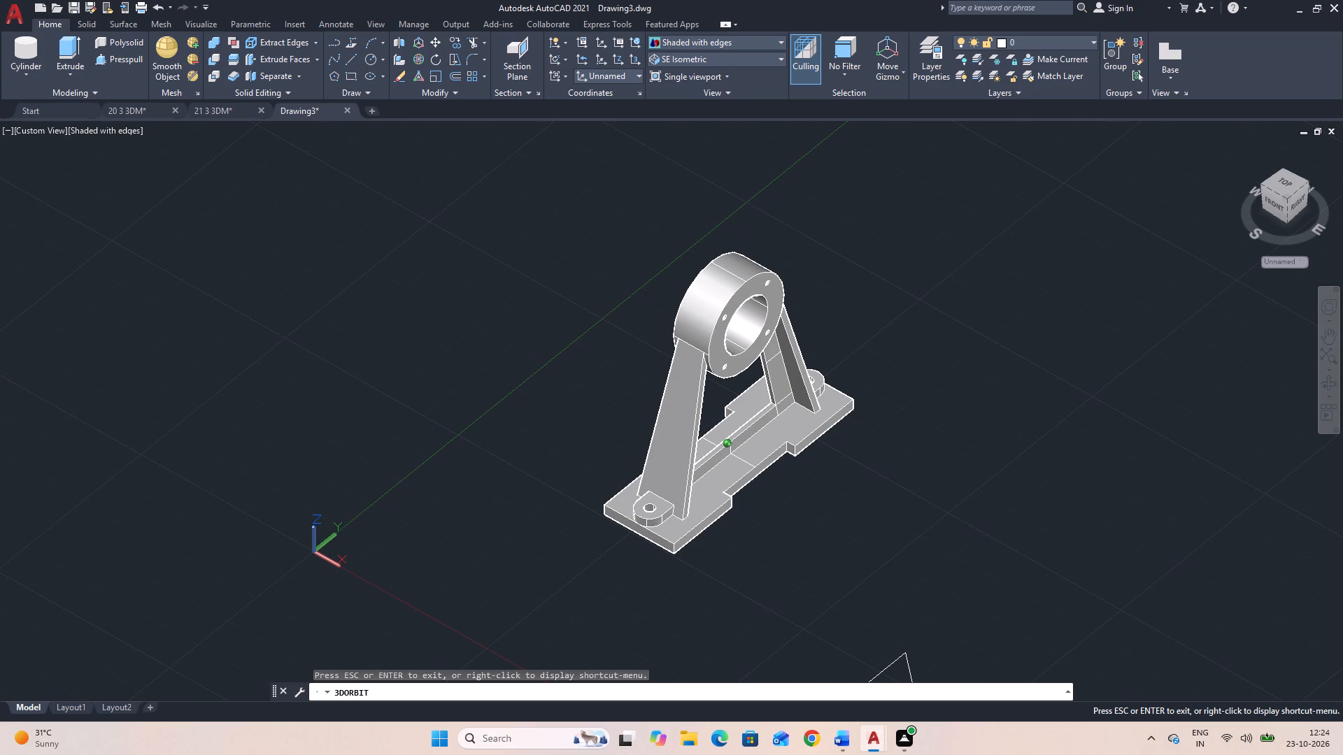
left_click_drag(1107, 512, 1095, 513)
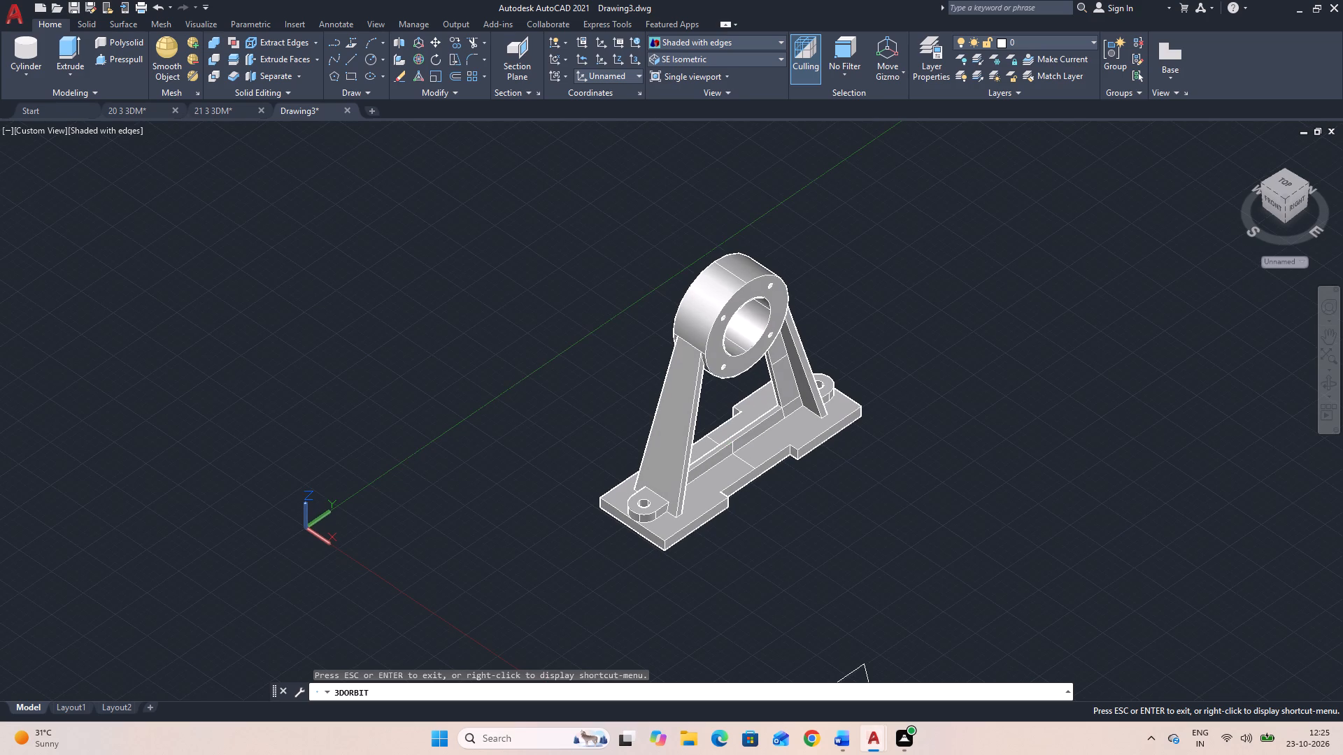
key("F1")
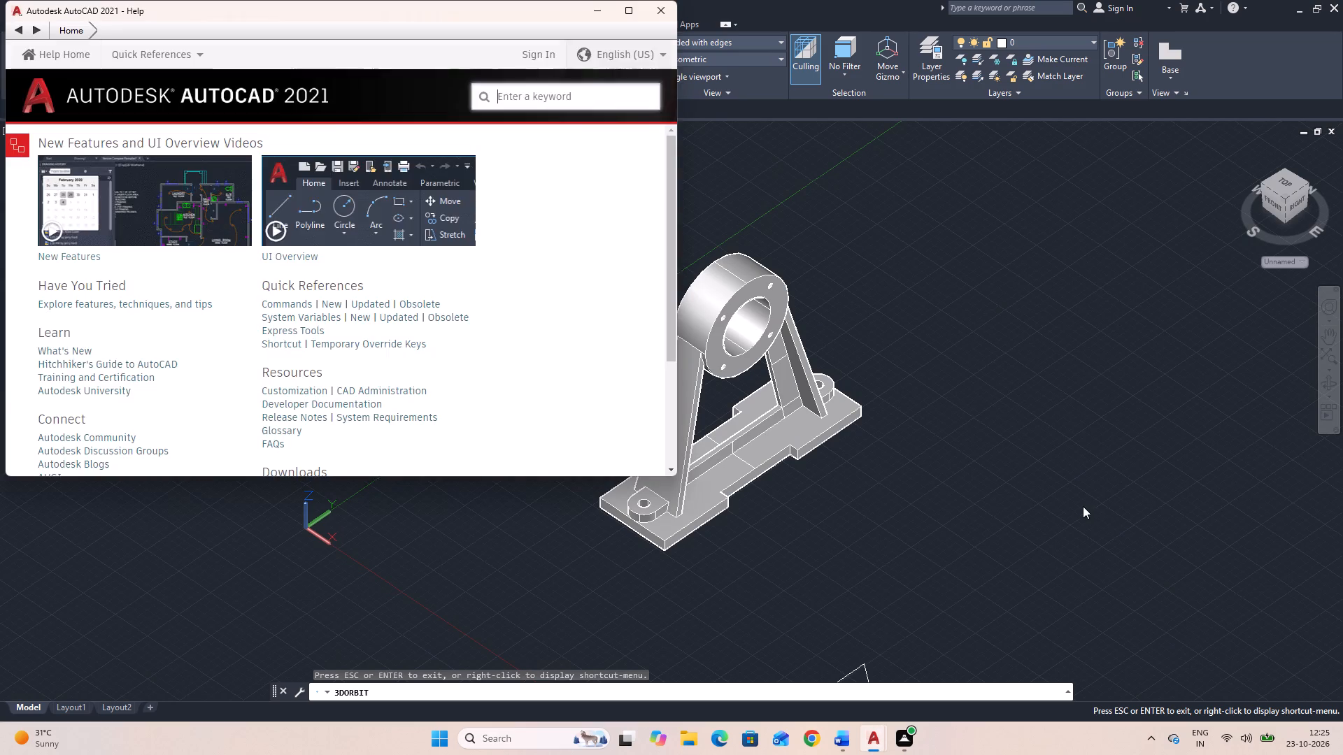
key("F1")
key("Escape")
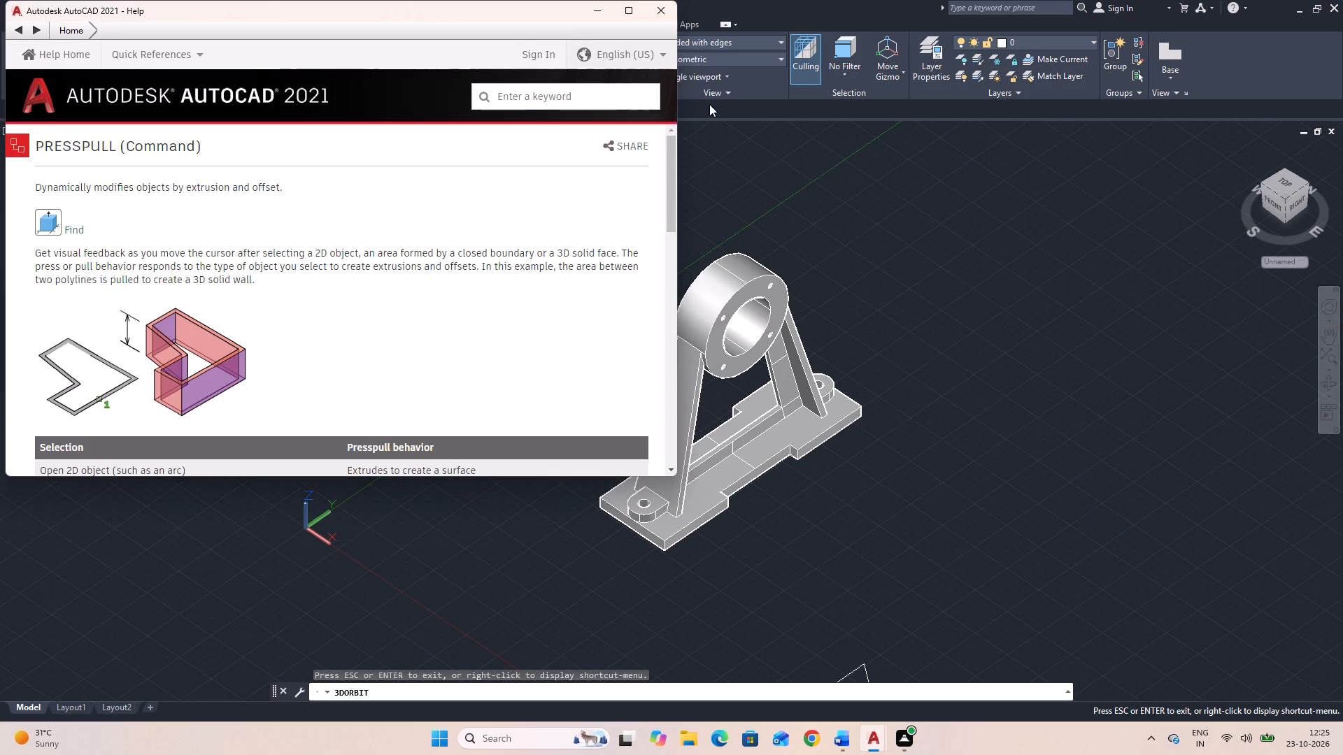
key("Escape")
left_click(662, 6)
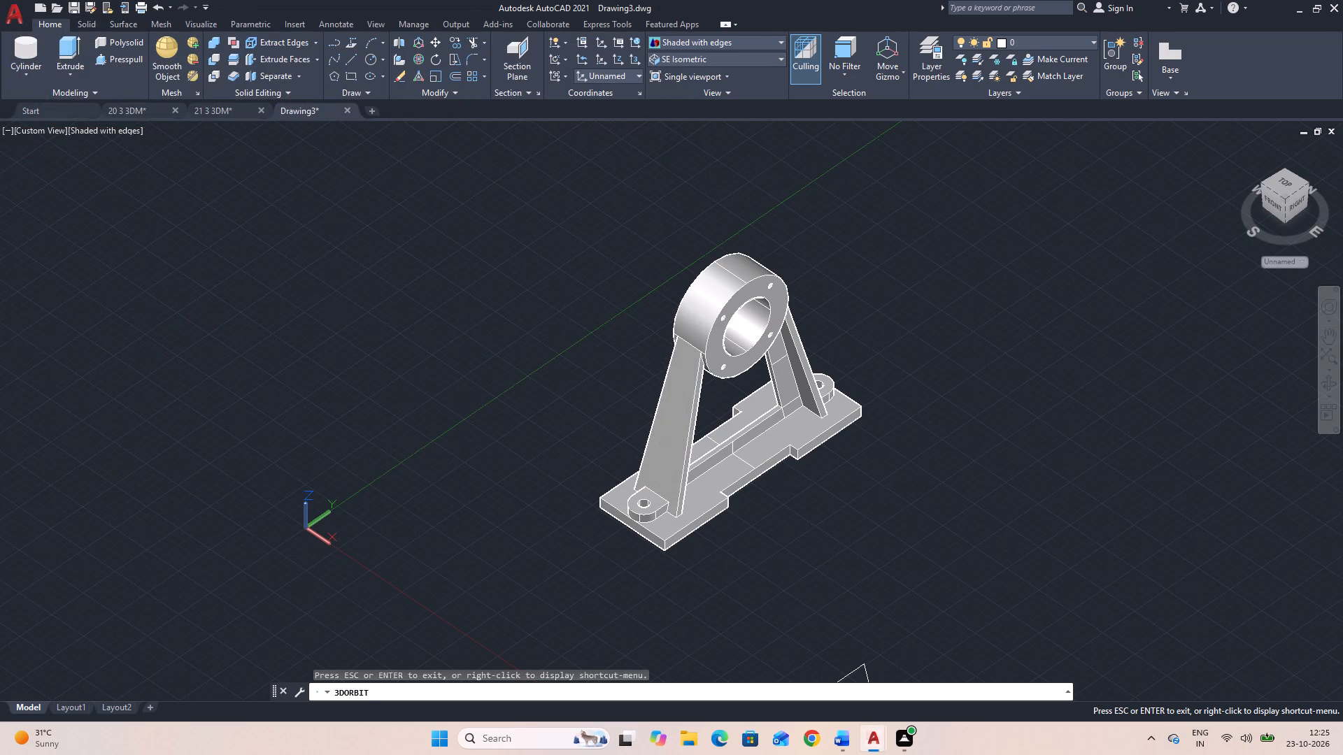
key("Escape")
key("Escape")
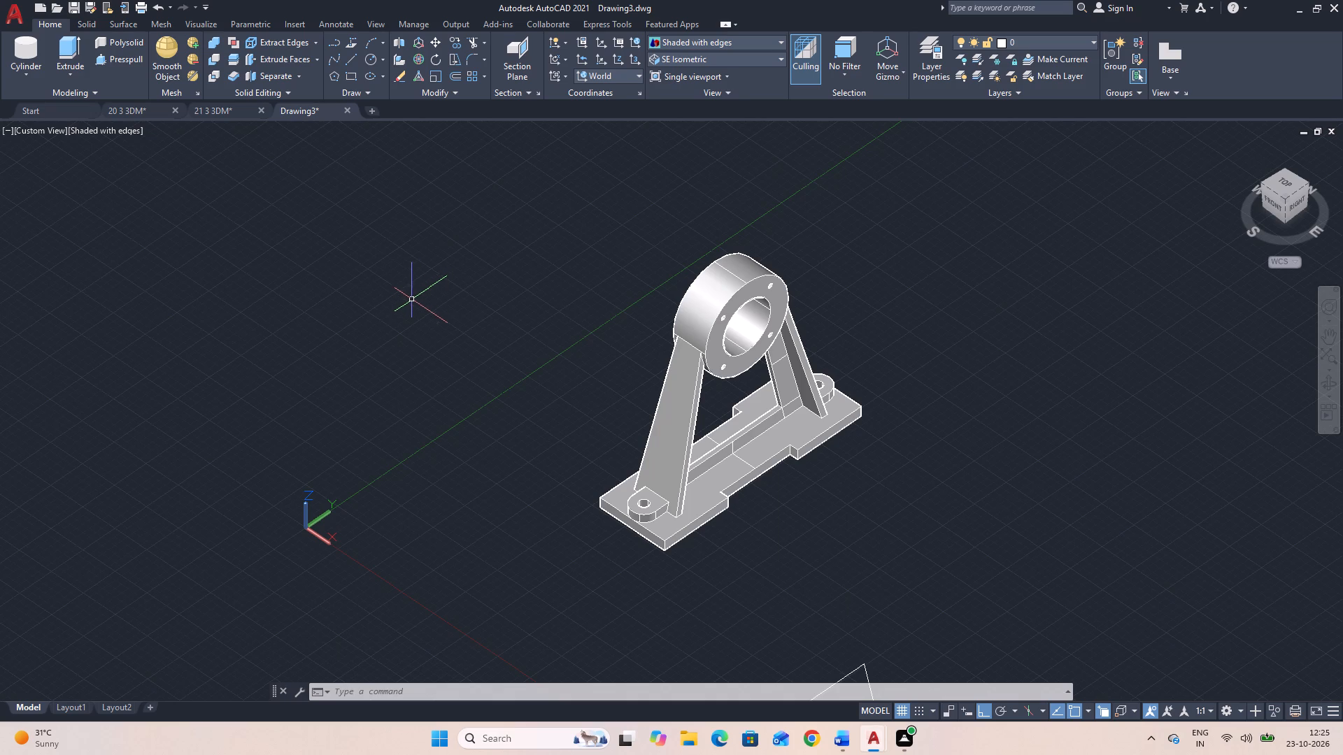
Set up an edge fillet of radius 18 on the web opening's lower corner edge at the far end of the base.
scroll(431, 312, "up", 3)
scroll(569, 345, "down", 2)
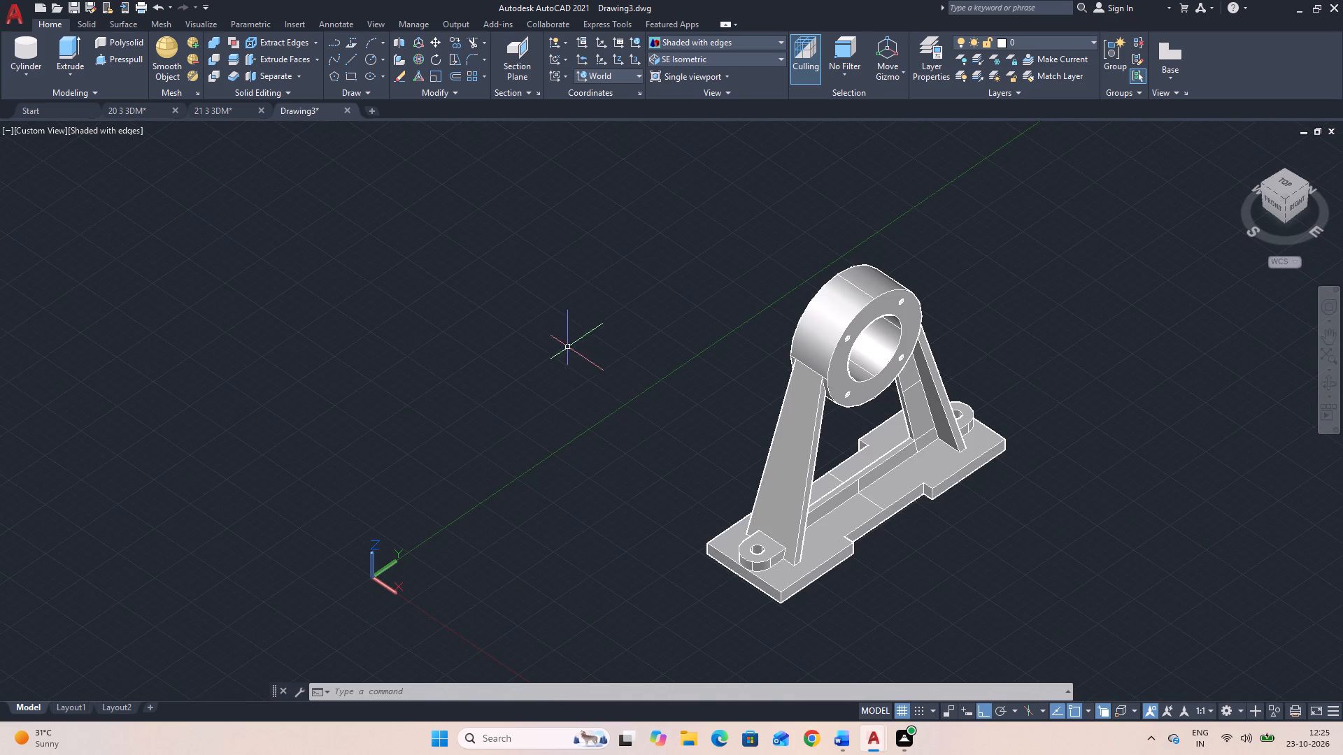
middle_click_drag(656, 415, 476, 317)
scroll(471, 308, "up", 2)
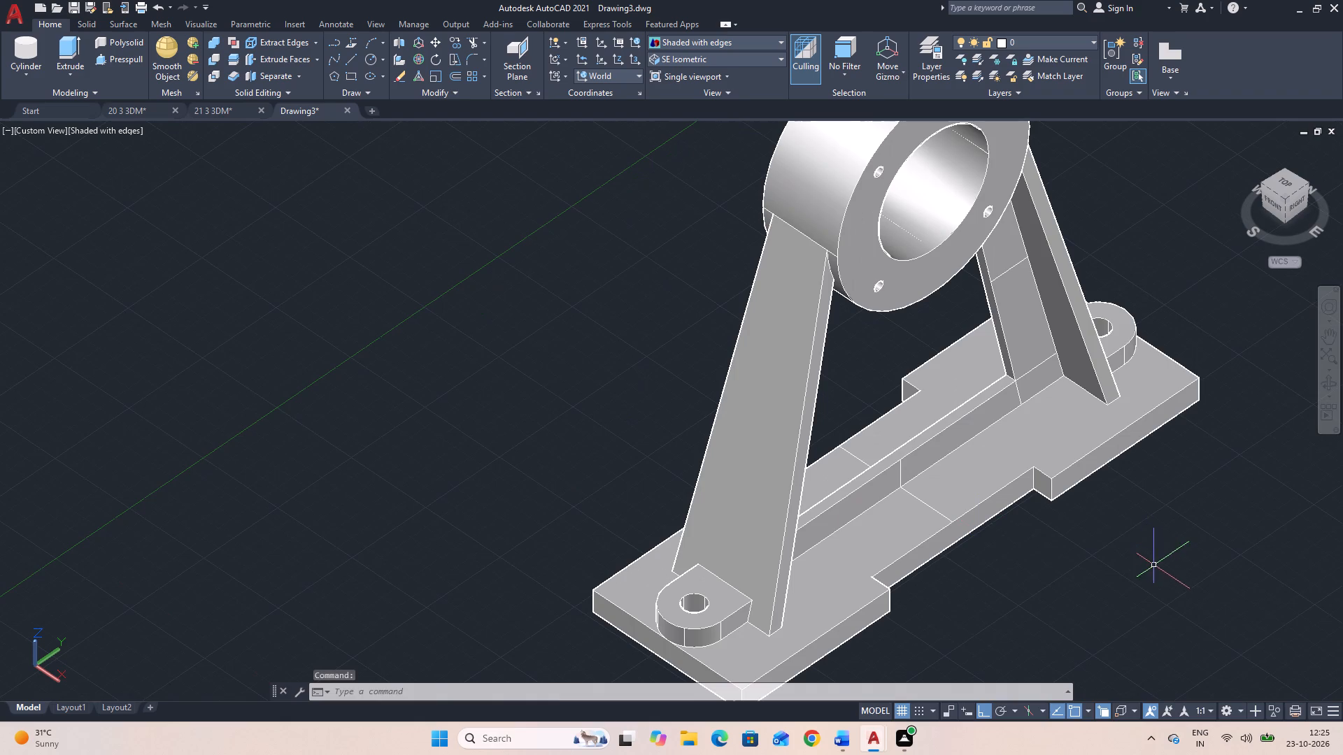
middle_click_drag(1151, 567, 962, 542)
scroll(923, 495, "up", 1)
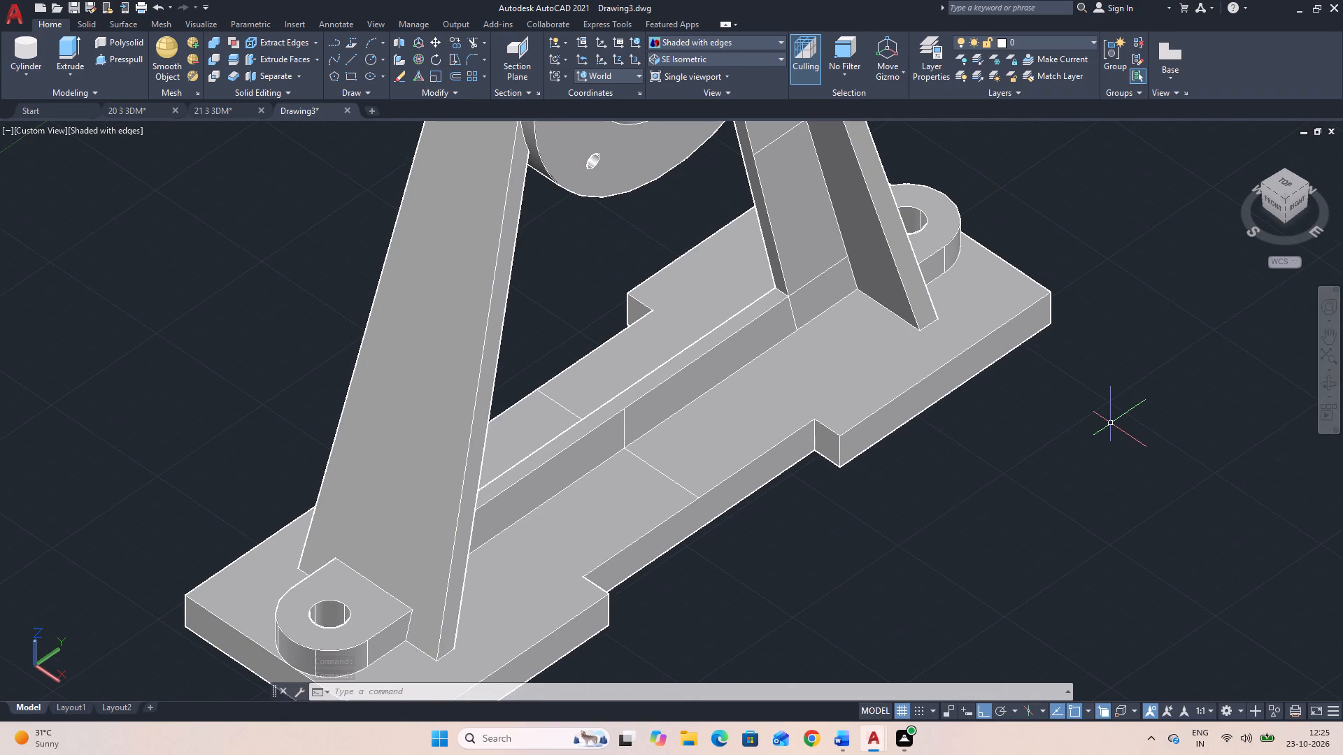
type("FILL")
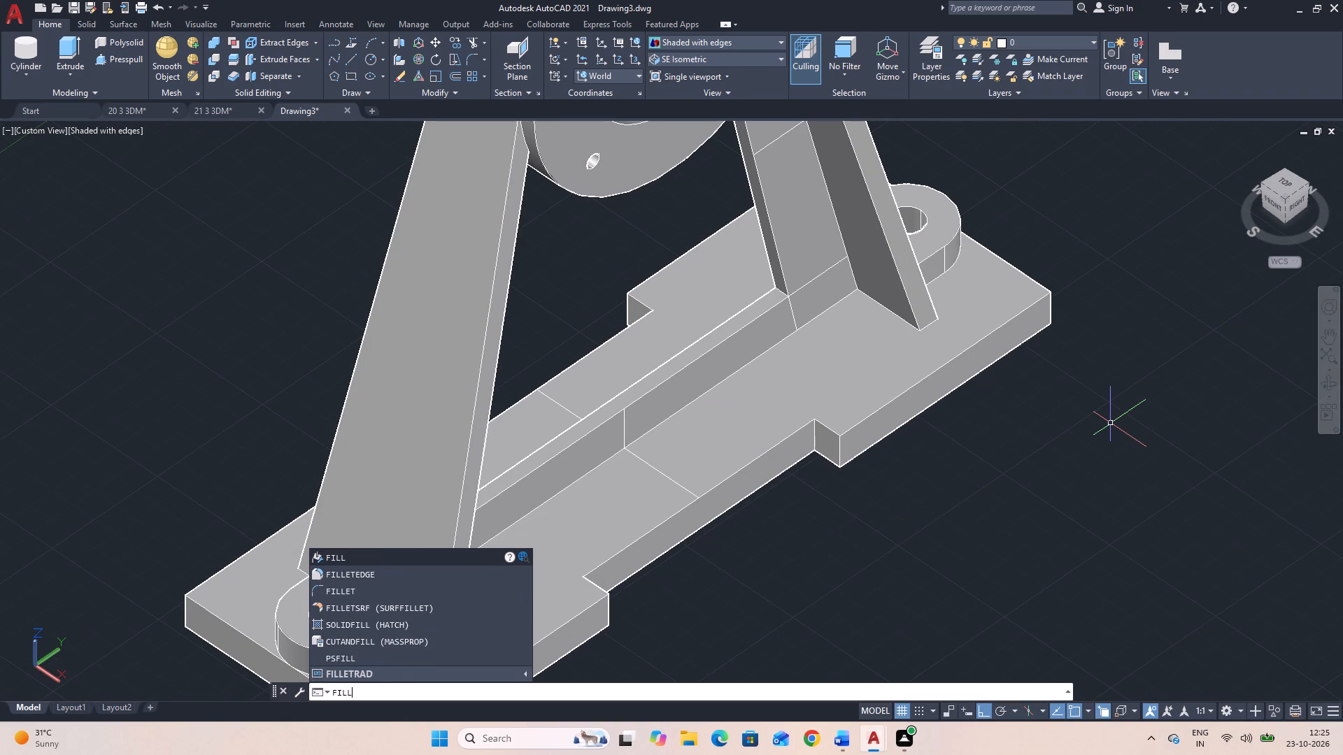
left_click(412, 571)
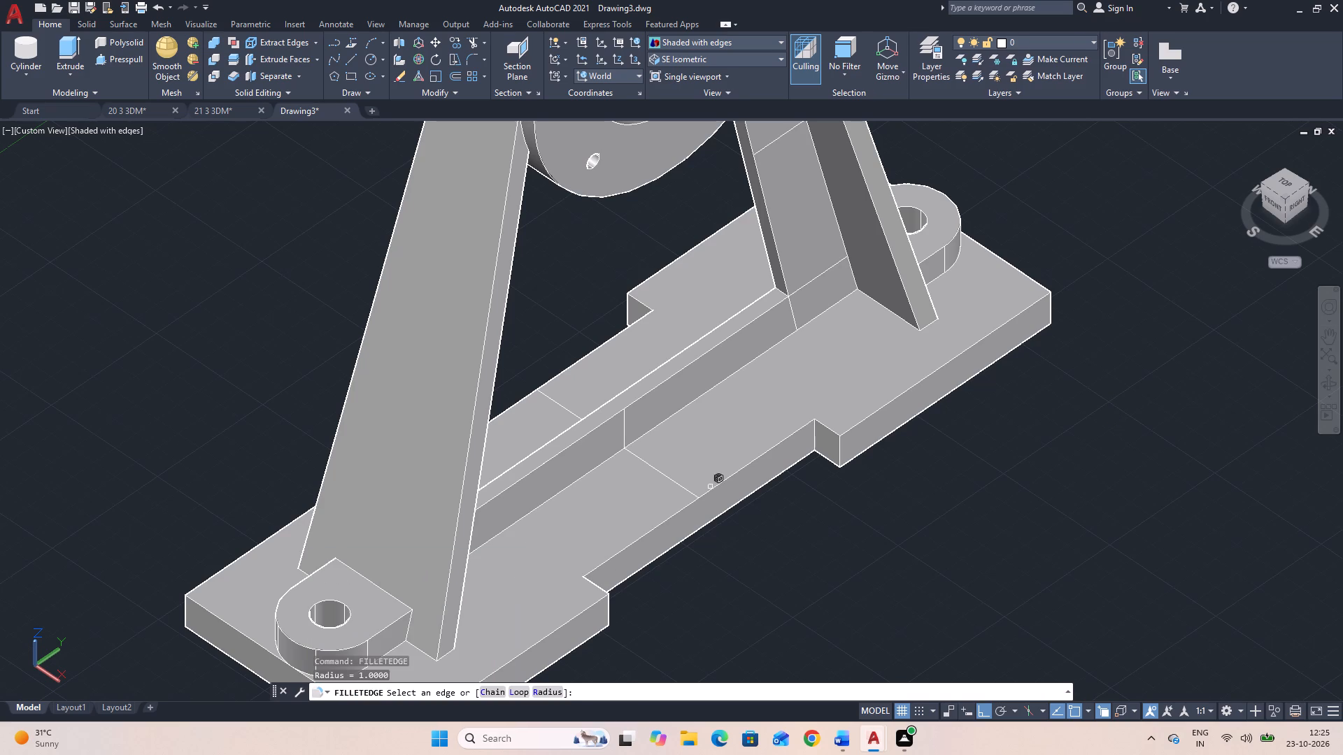
left_click(781, 291)
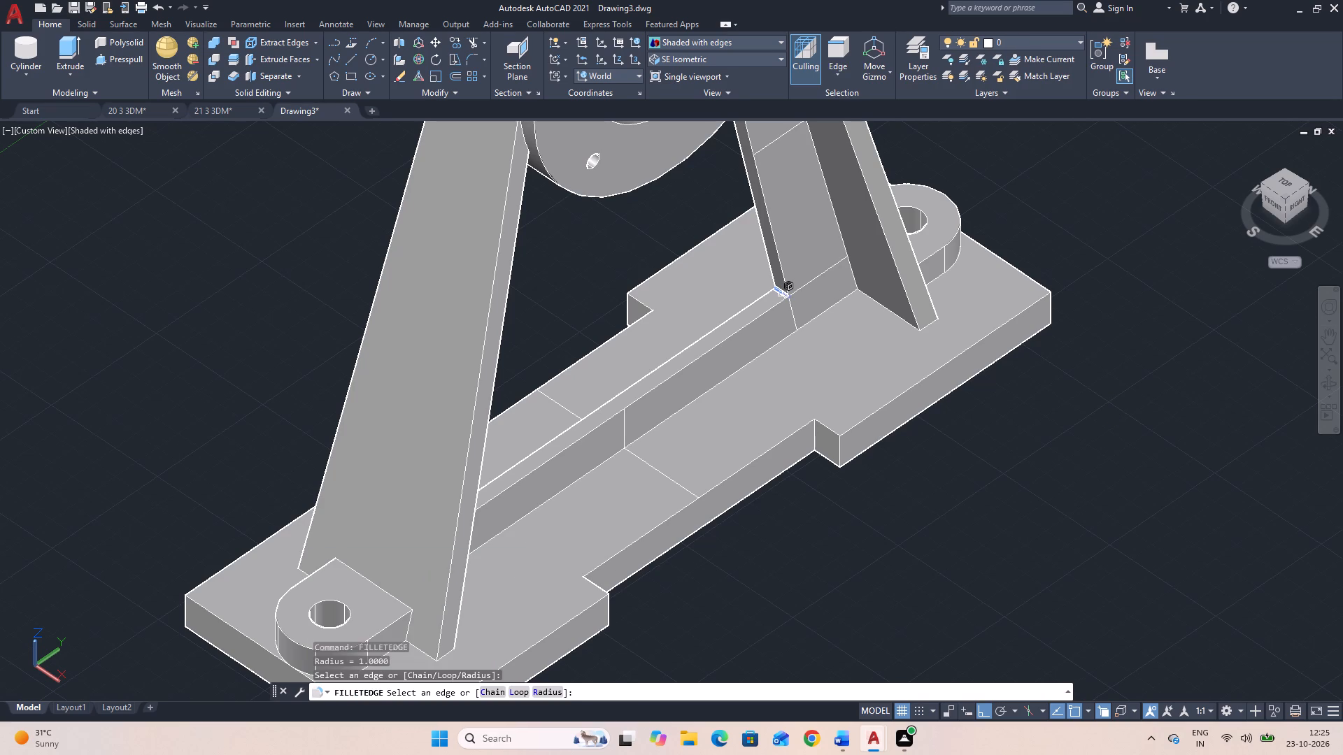
left_click(537, 686)
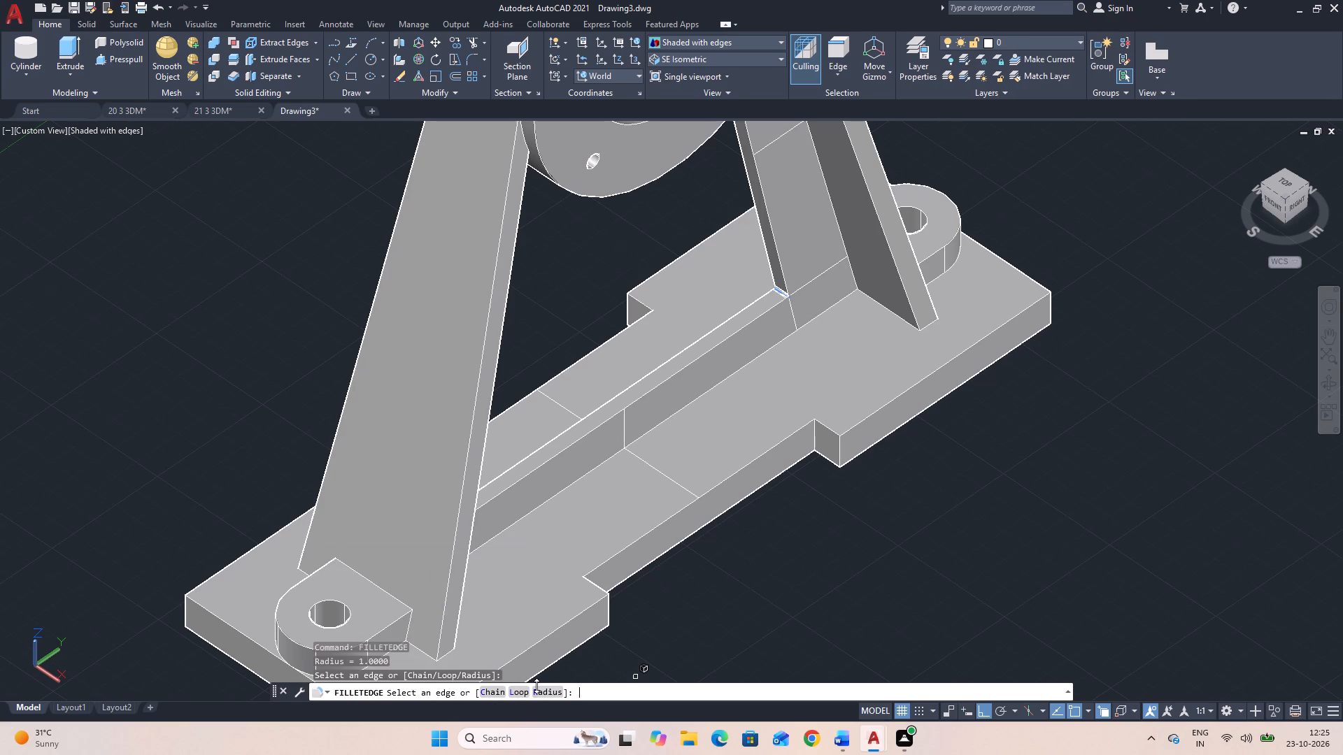
left_click(546, 688)
type("18")
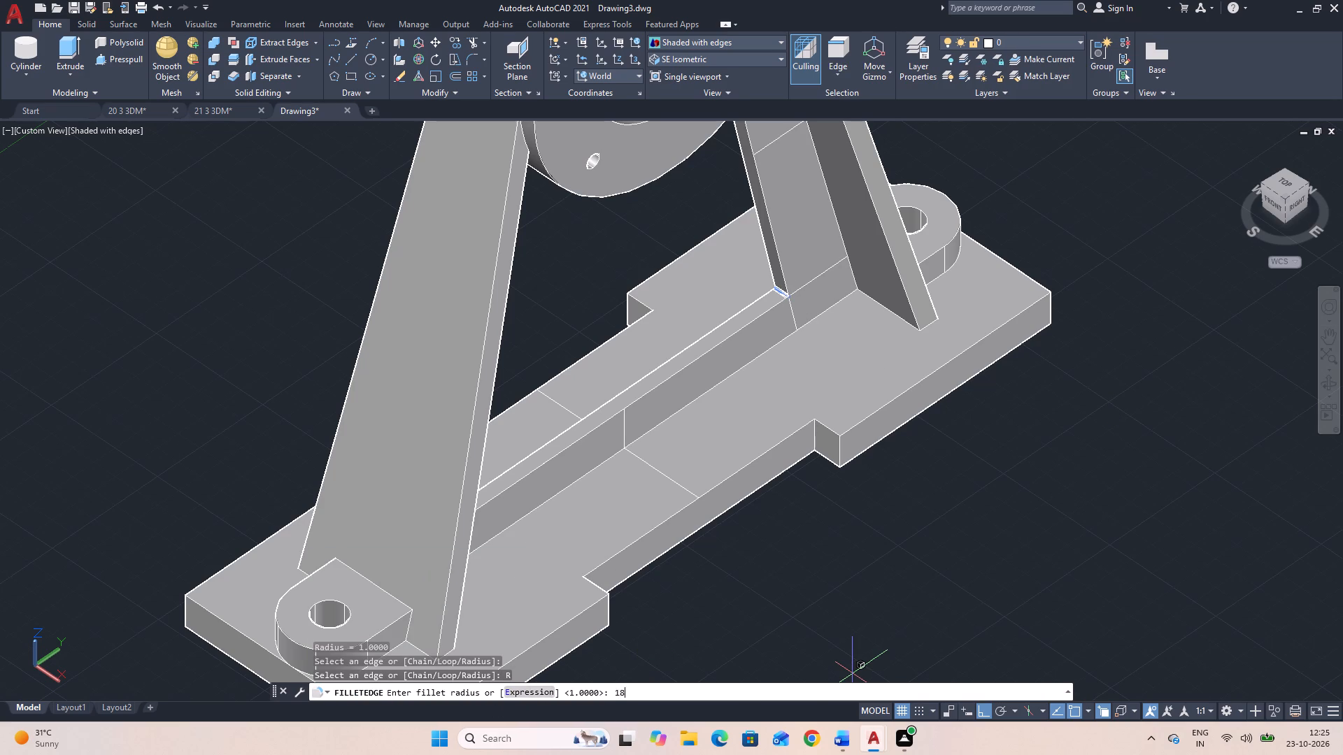
key("Return")
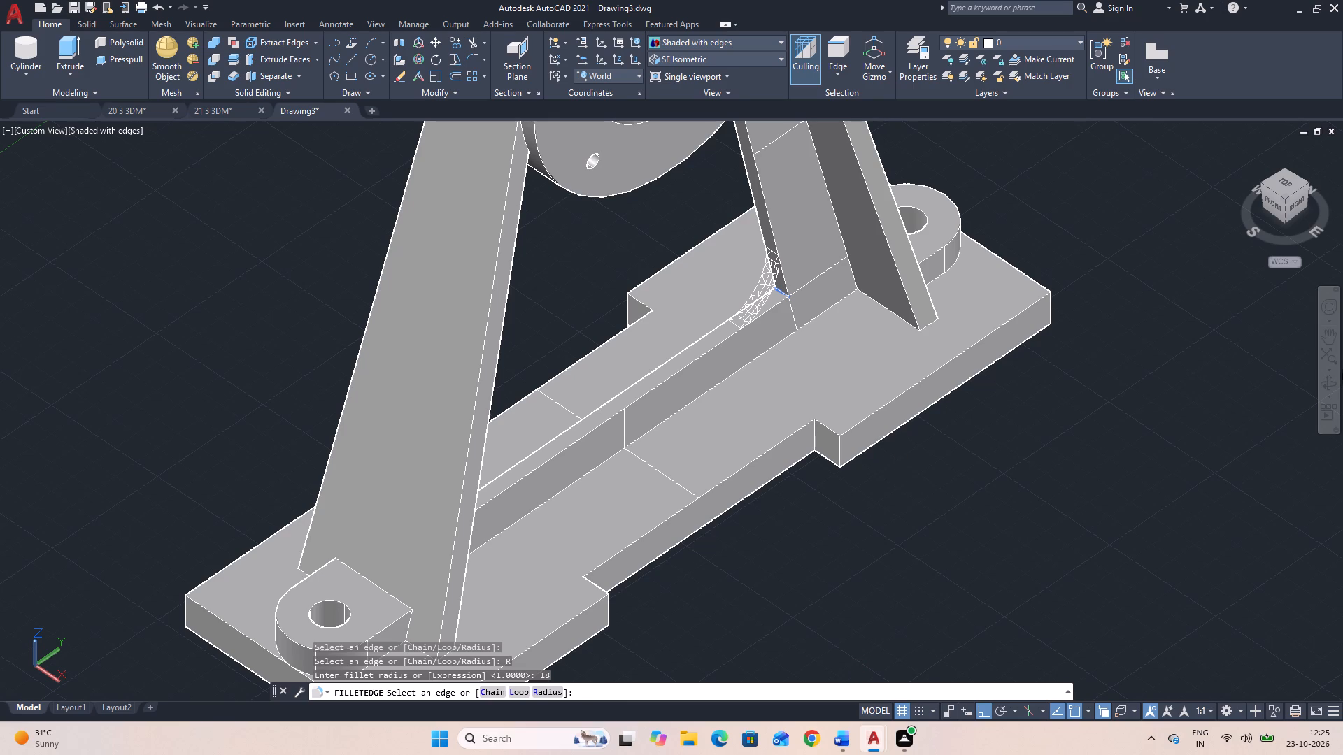
Add the web opening's opposite lower corner edge to the radius 18 fillet and apply it to both corners.
left_click(1324, 380)
left_click_drag(1238, 426, 1046, 436)
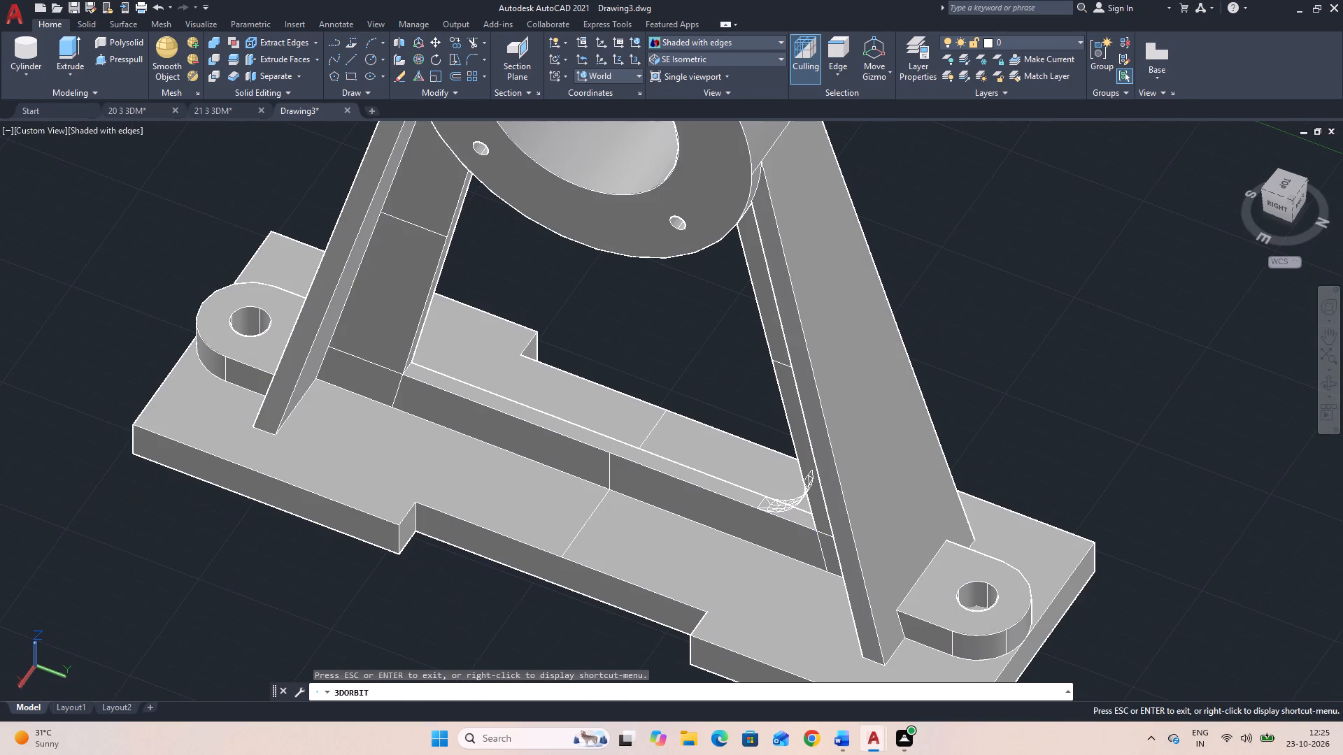
left_click_drag(626, 354, 595, 350)
left_click_drag(576, 349, 562, 349)
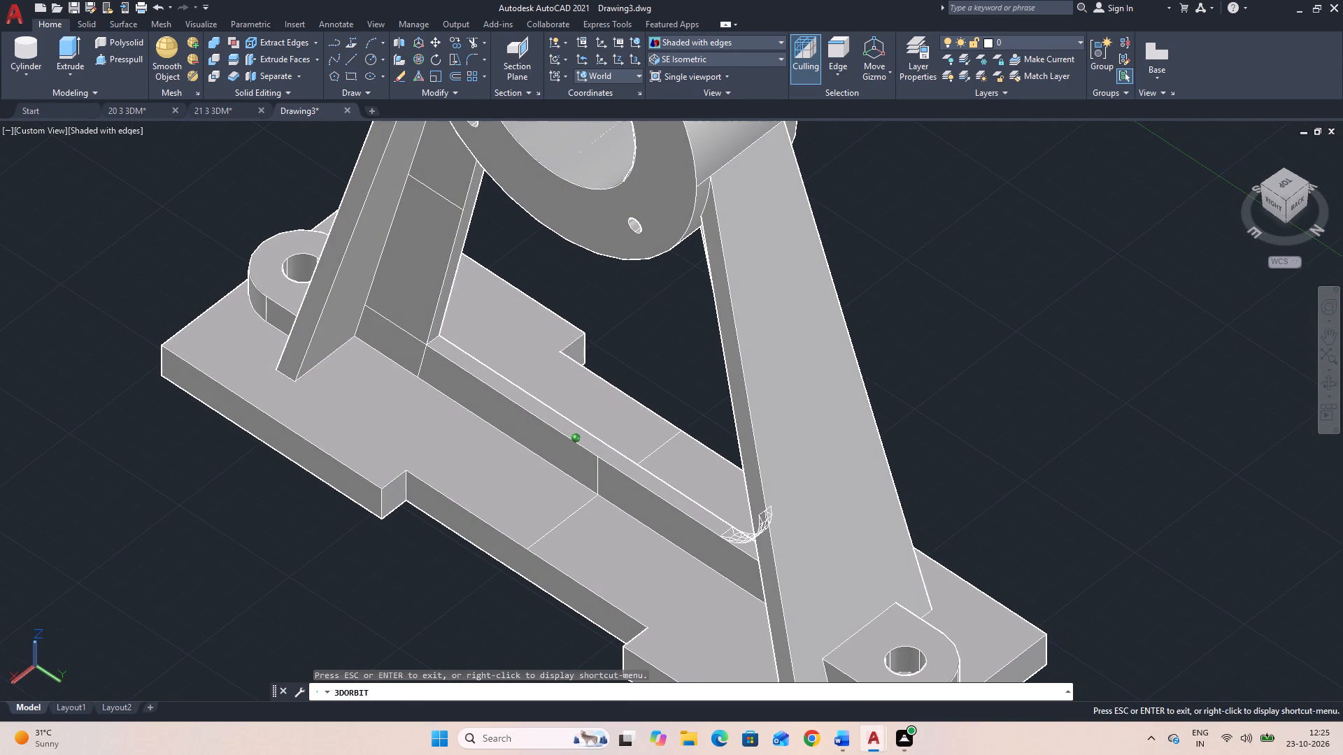
key("Return")
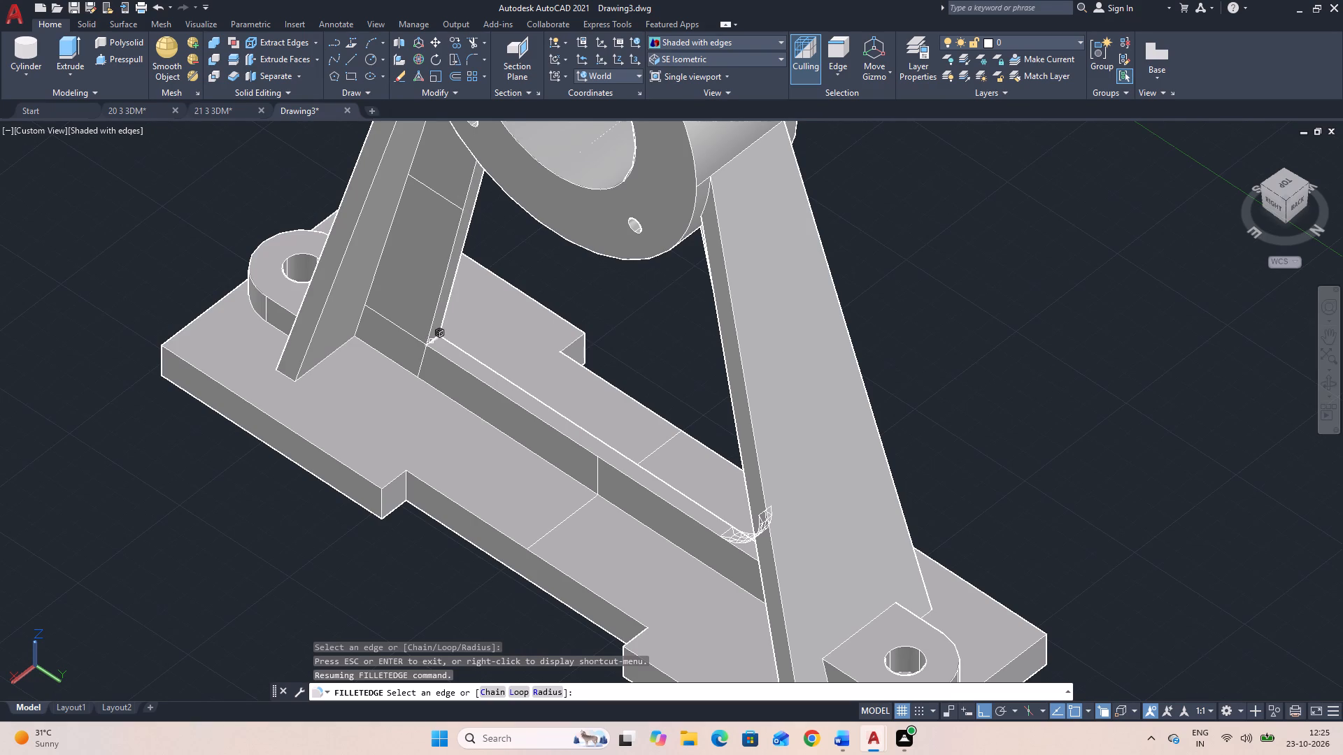
left_click(432, 342)
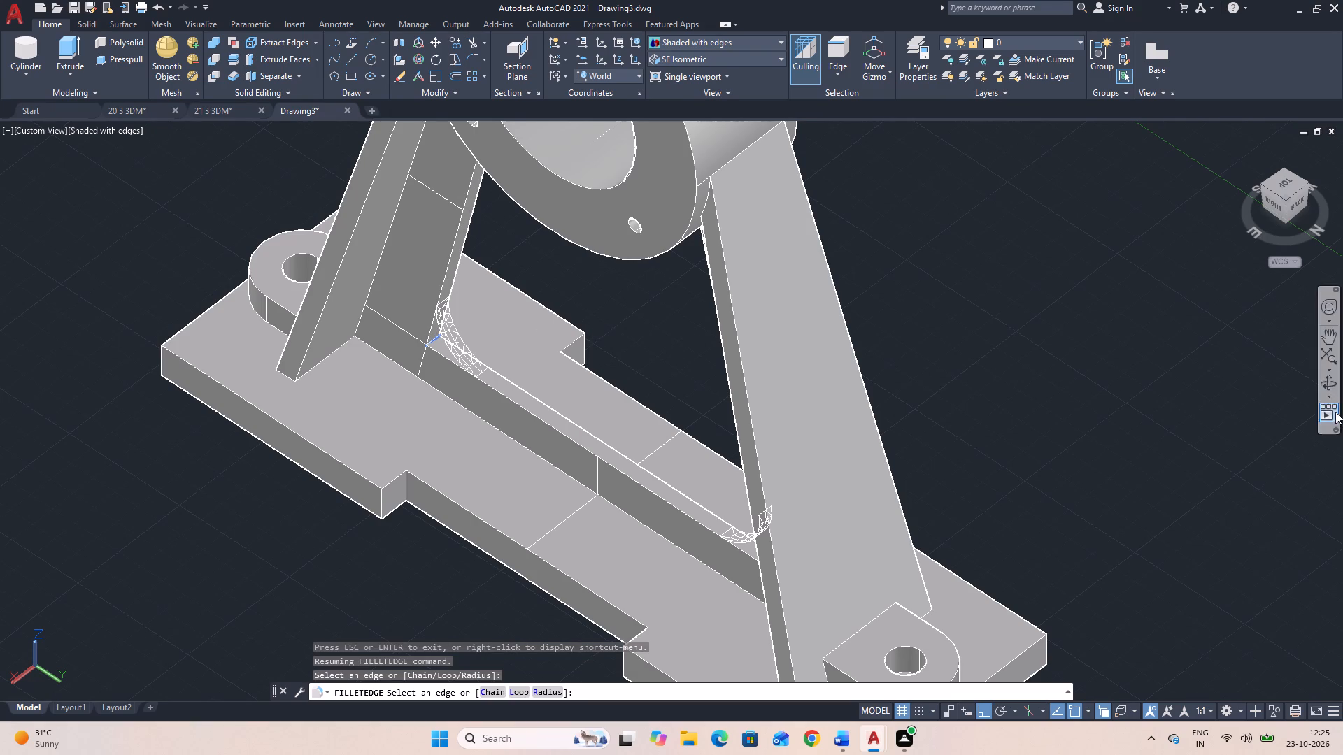
left_click(1328, 386)
left_click_drag(1110, 442, 1173, 433)
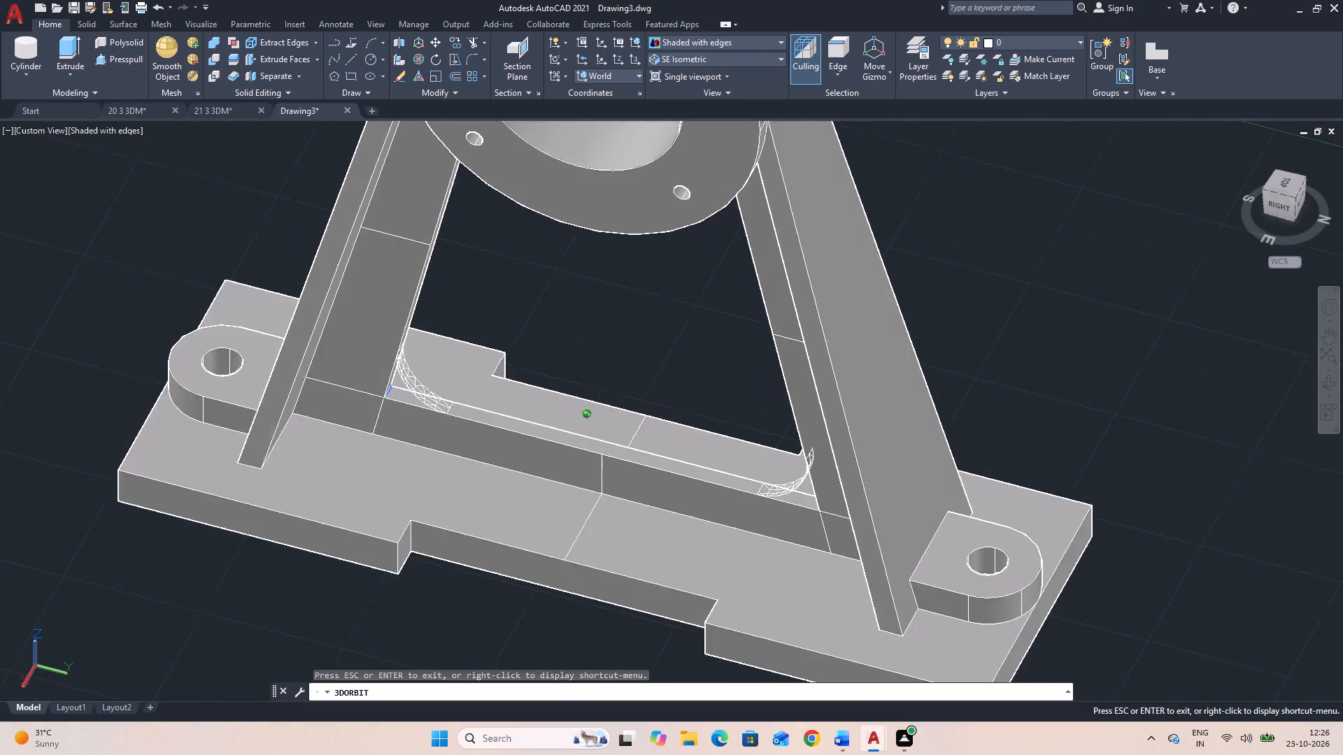
left_click_drag(1173, 433, 1179, 429)
left_click_drag(968, 438, 1006, 436)
left_click_drag(1100, 326, 1102, 316)
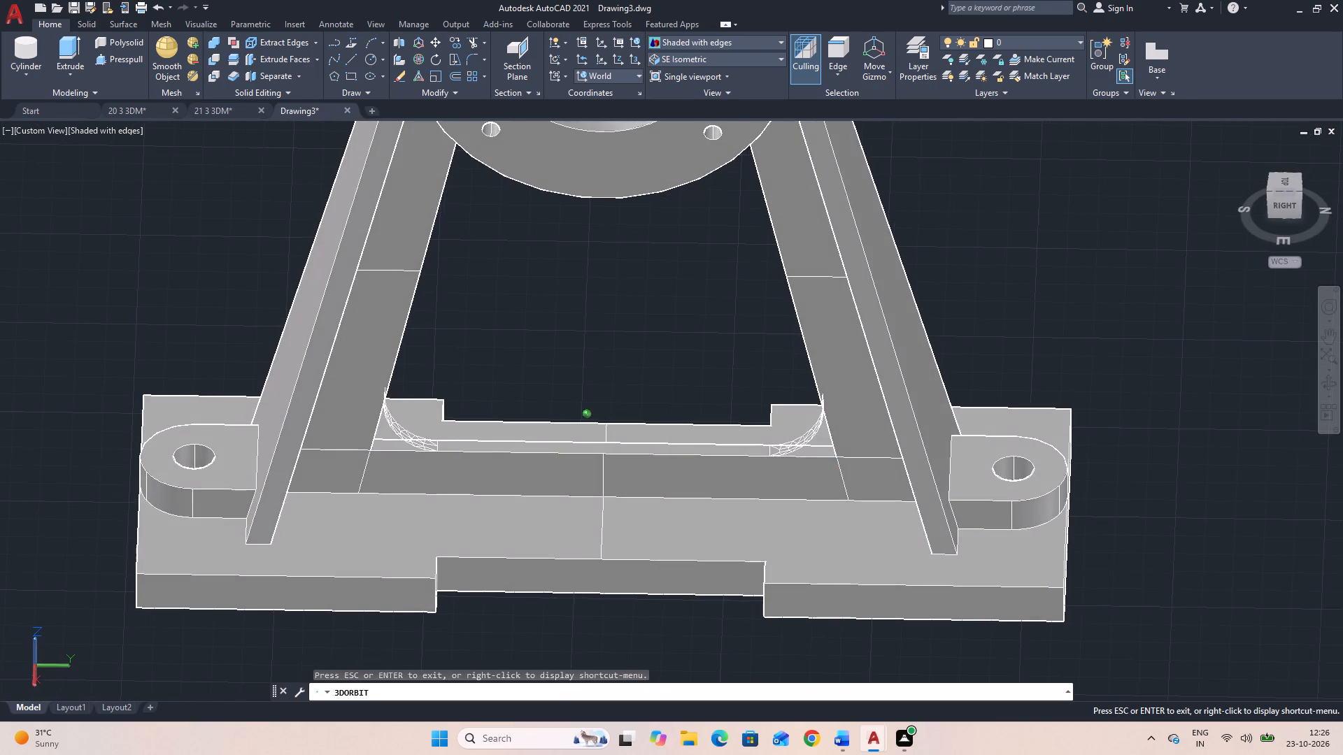
left_click_drag(1045, 344, 1053, 242)
middle_click_drag(1053, 241, 1047, 315)
scroll(1047, 315, "down", 5)
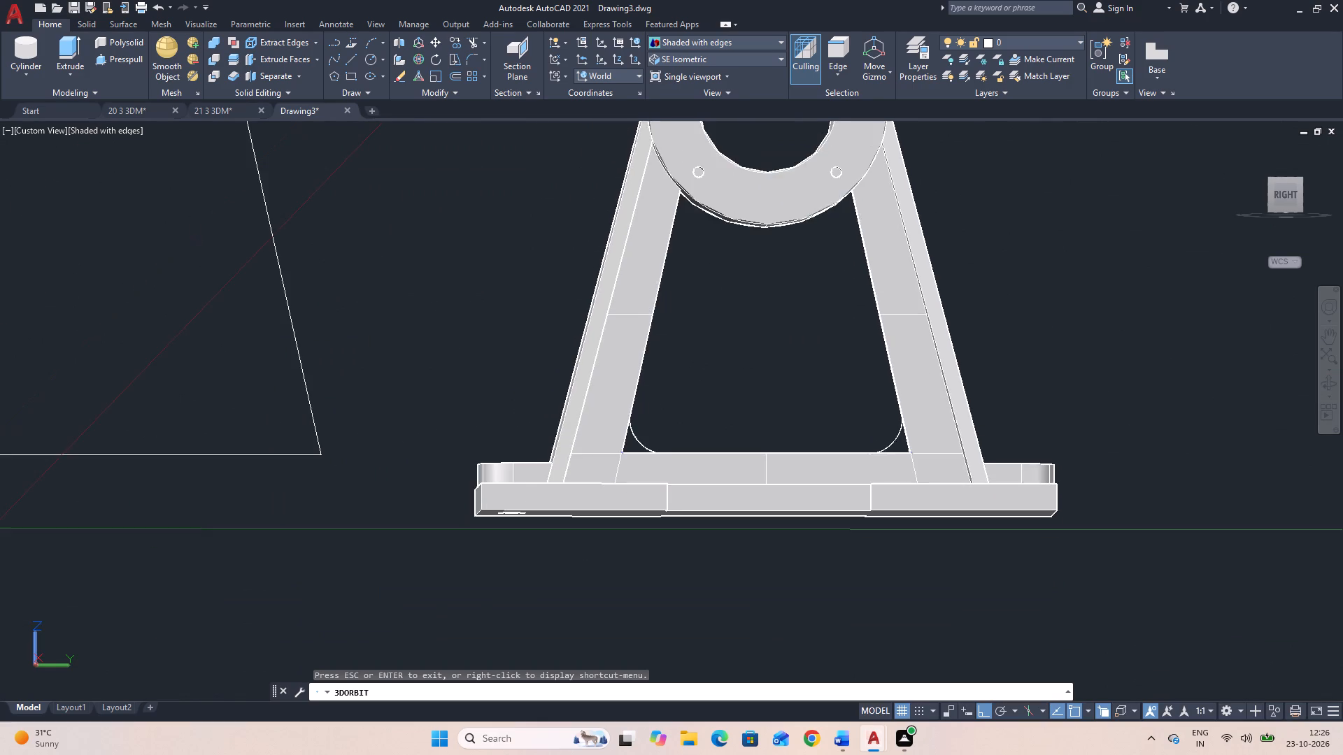
scroll(1041, 319, "down", 3)
left_click_drag(1046, 326, 1117, 433)
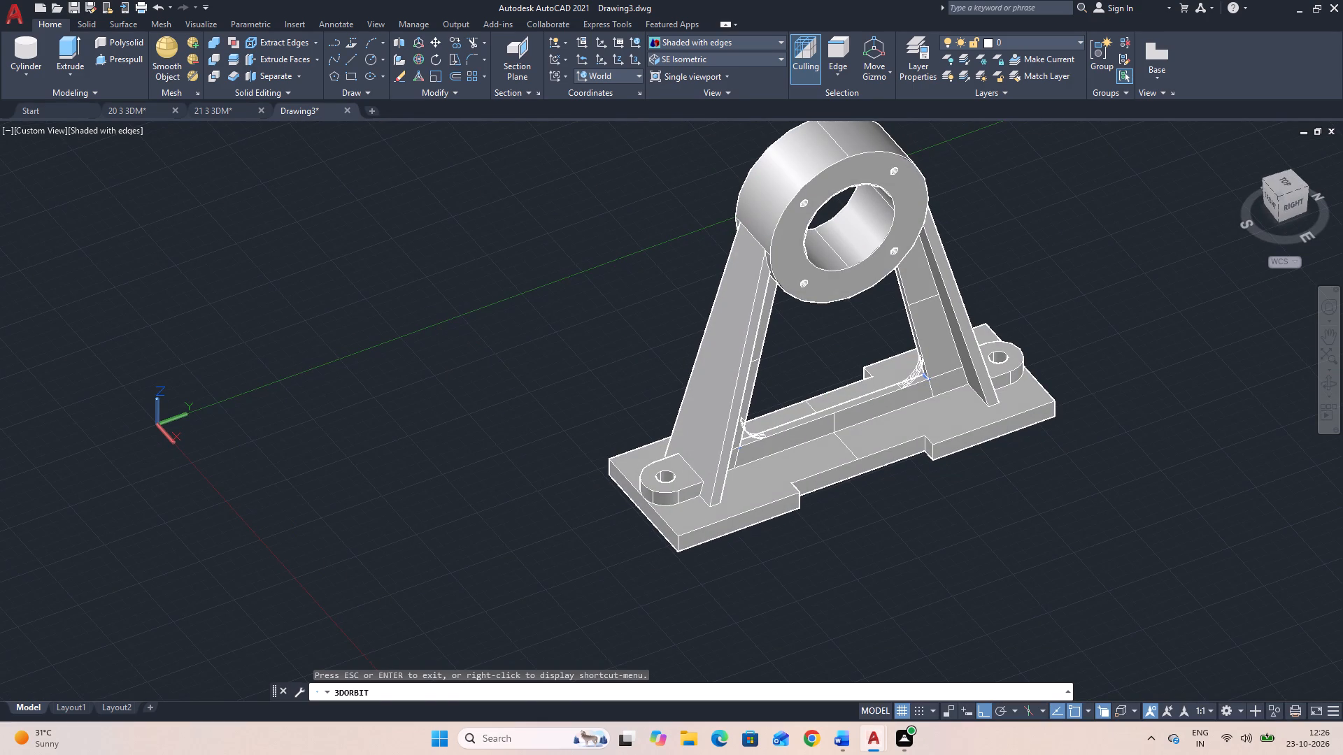
key("Return")
key("Return")
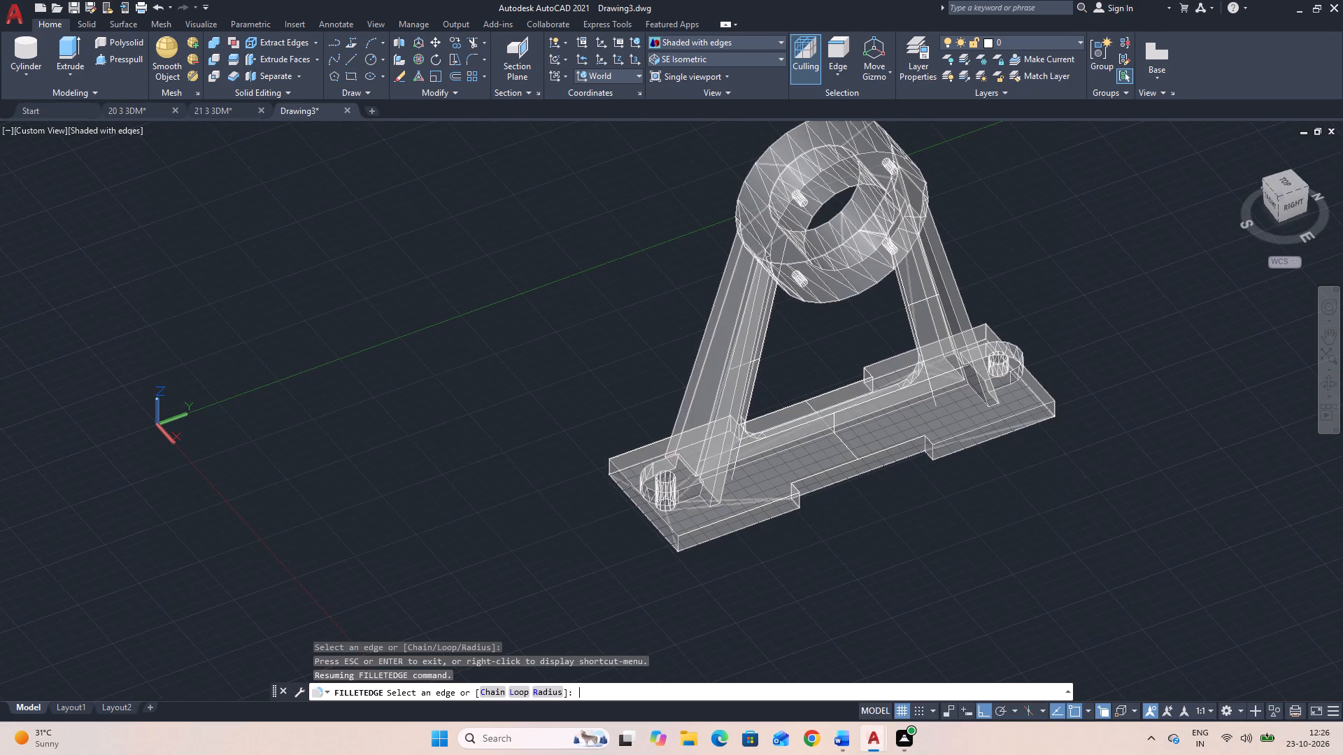
key("Return")
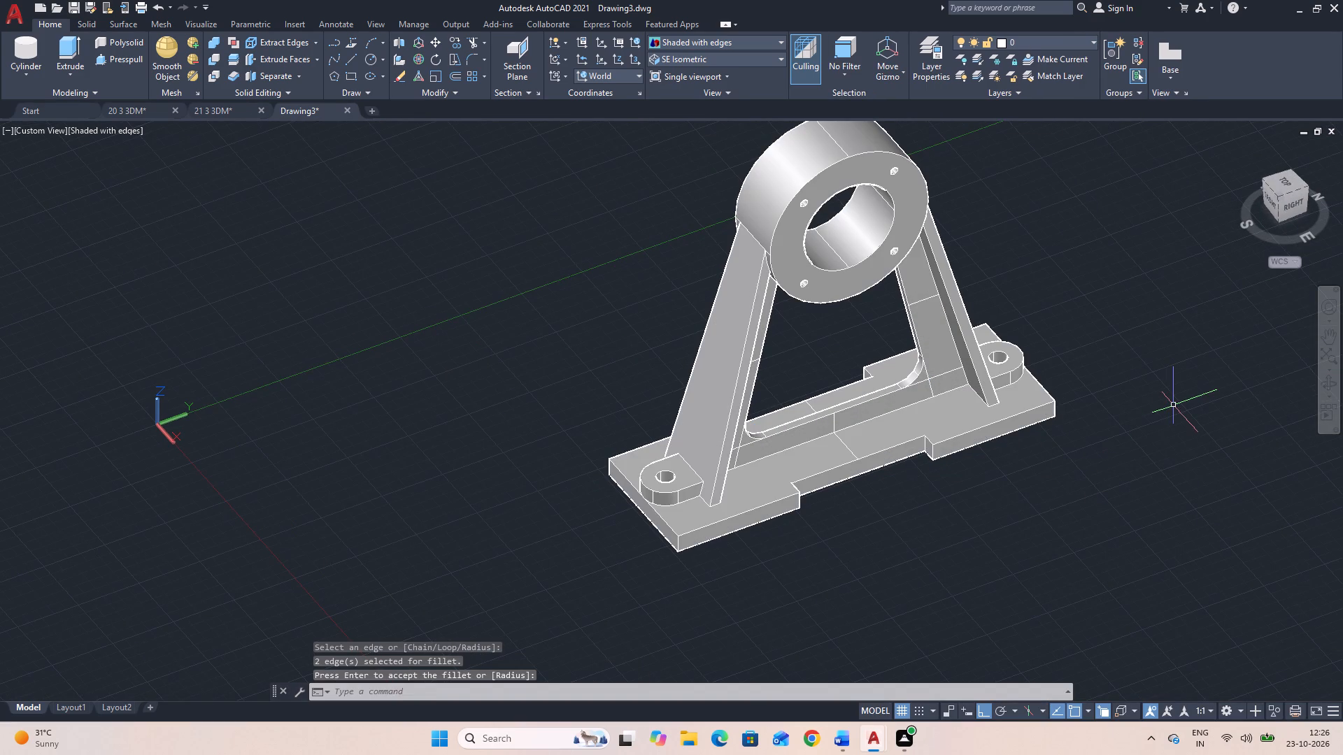
Move the bracket solid by its base plate's front lower corner into empty space, clear of the construction lines.
left_click(1328, 386)
left_click_drag(1130, 471, 1070, 326)
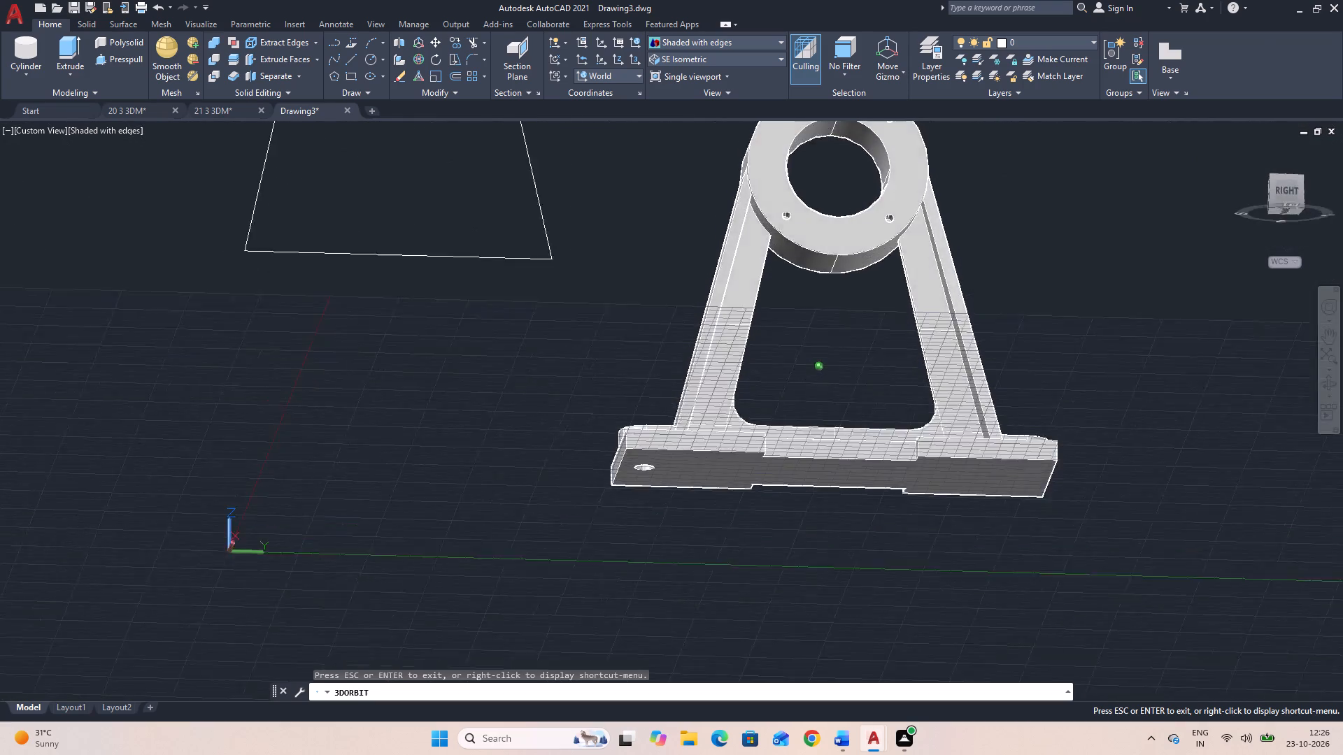
left_click_drag(1070, 326, 1099, 433)
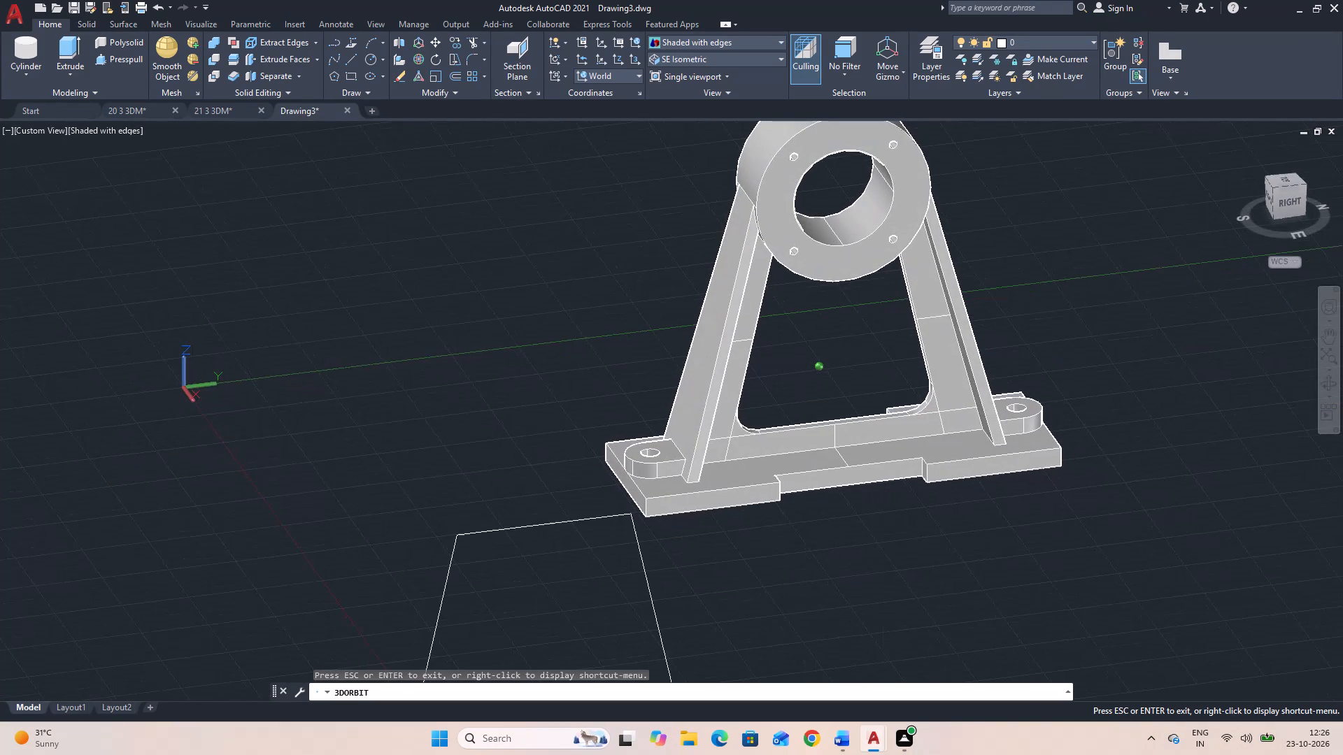
left_click_drag(1099, 433, 1115, 440)
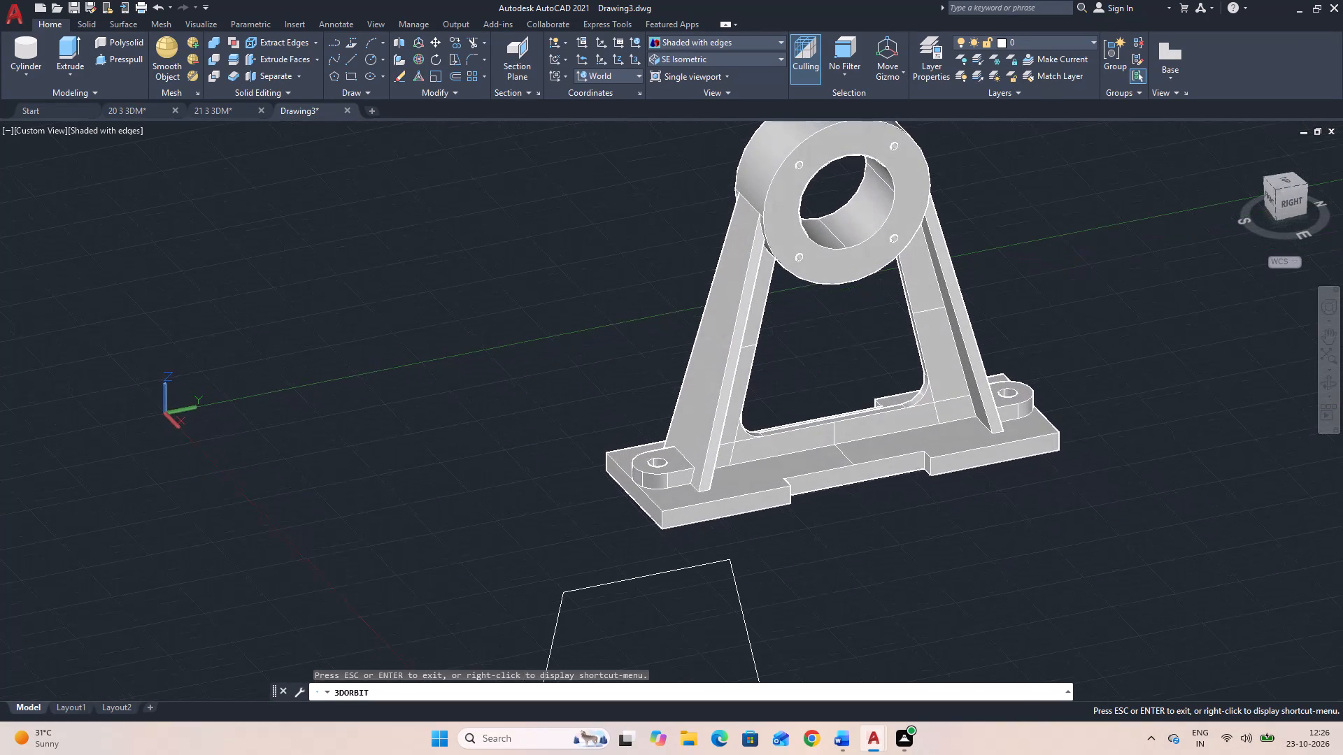
key("Escape")
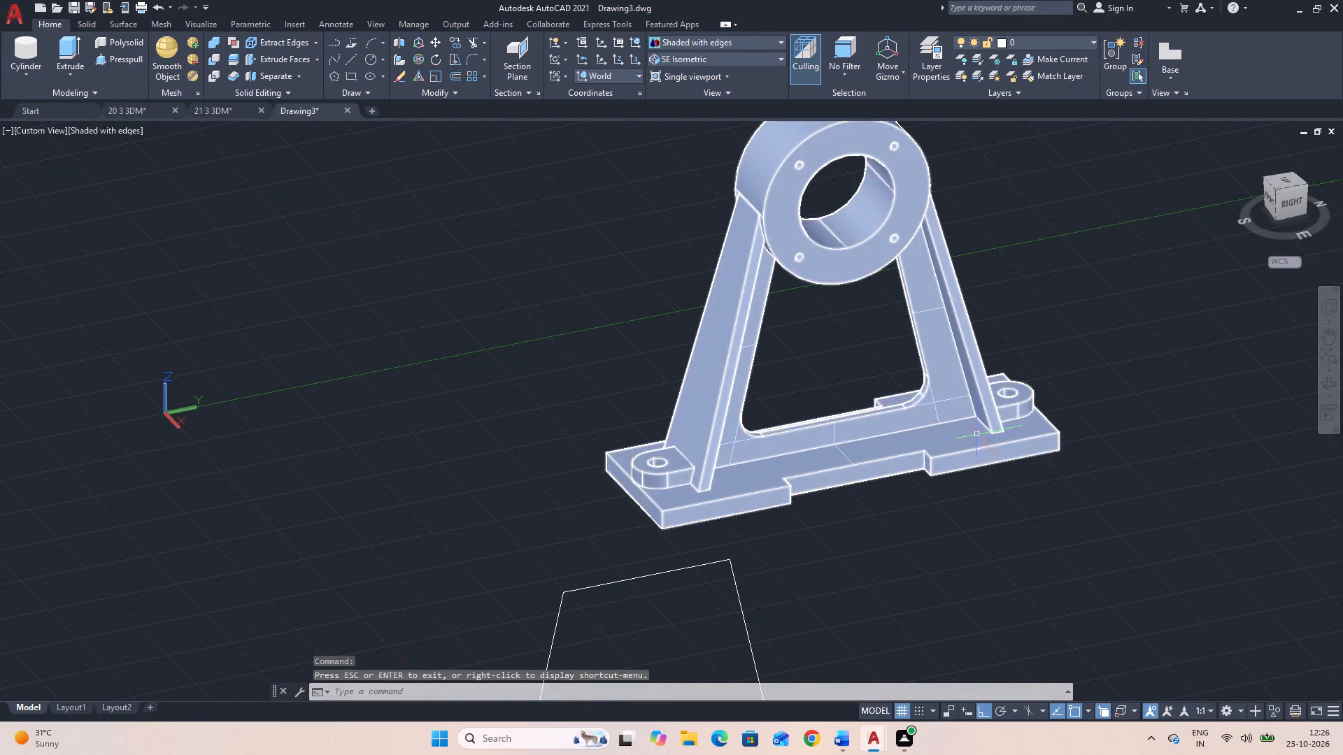
left_click(977, 435)
scroll(1114, 463, "down", 1)
middle_click_drag(1132, 511, 818, 479)
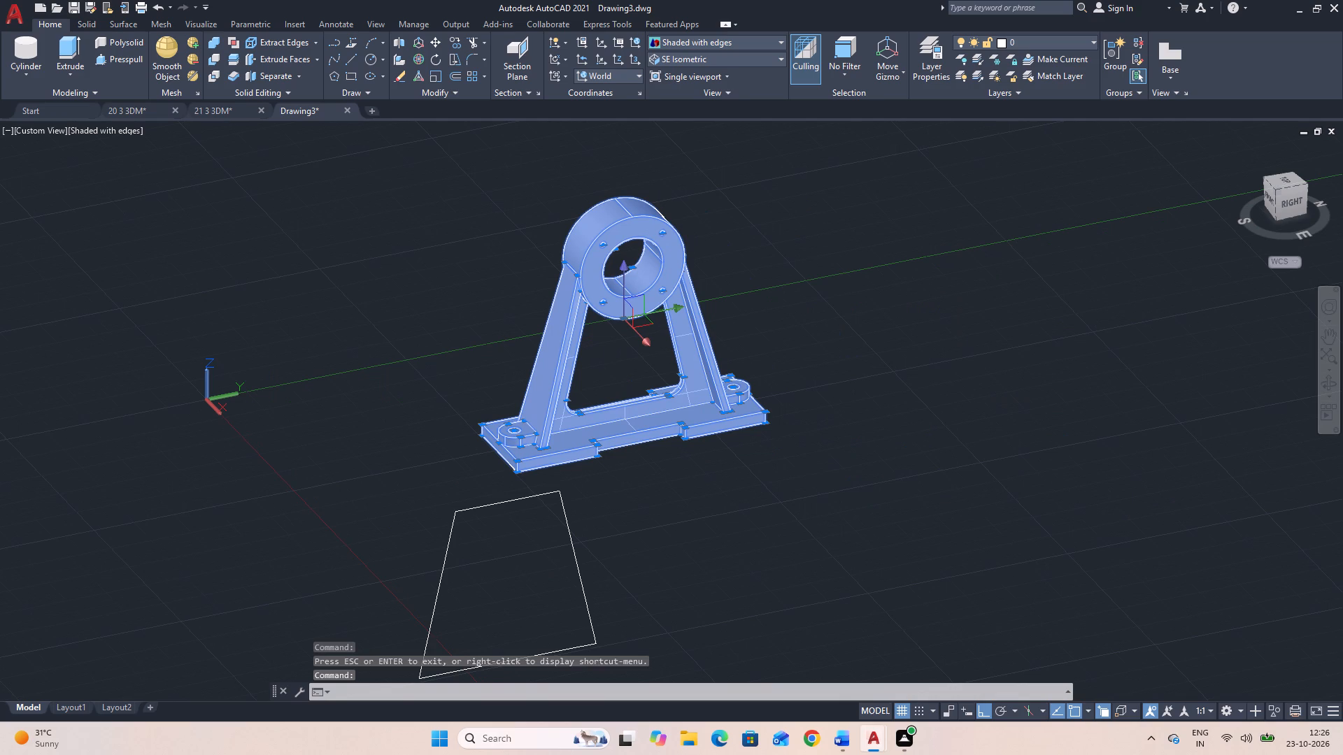
type("M")
key("space")
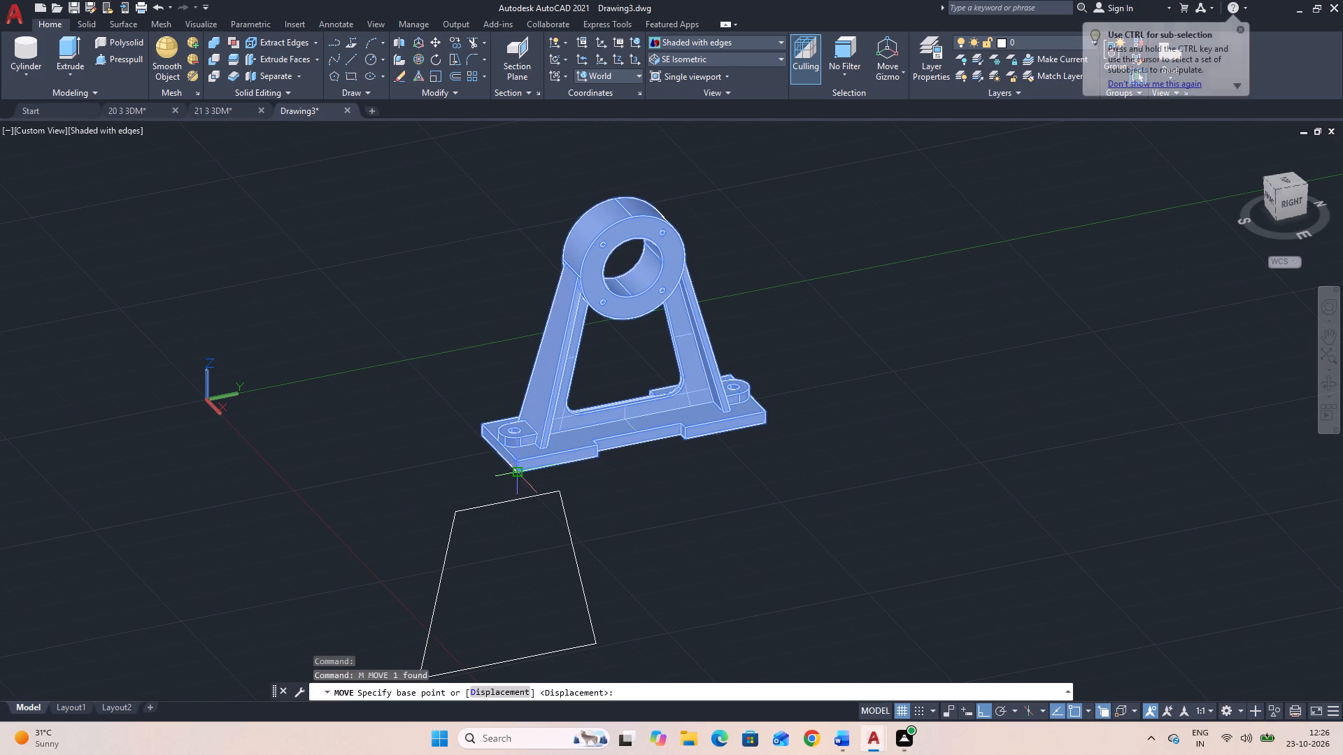
left_click(520, 474)
left_click(1179, 471)
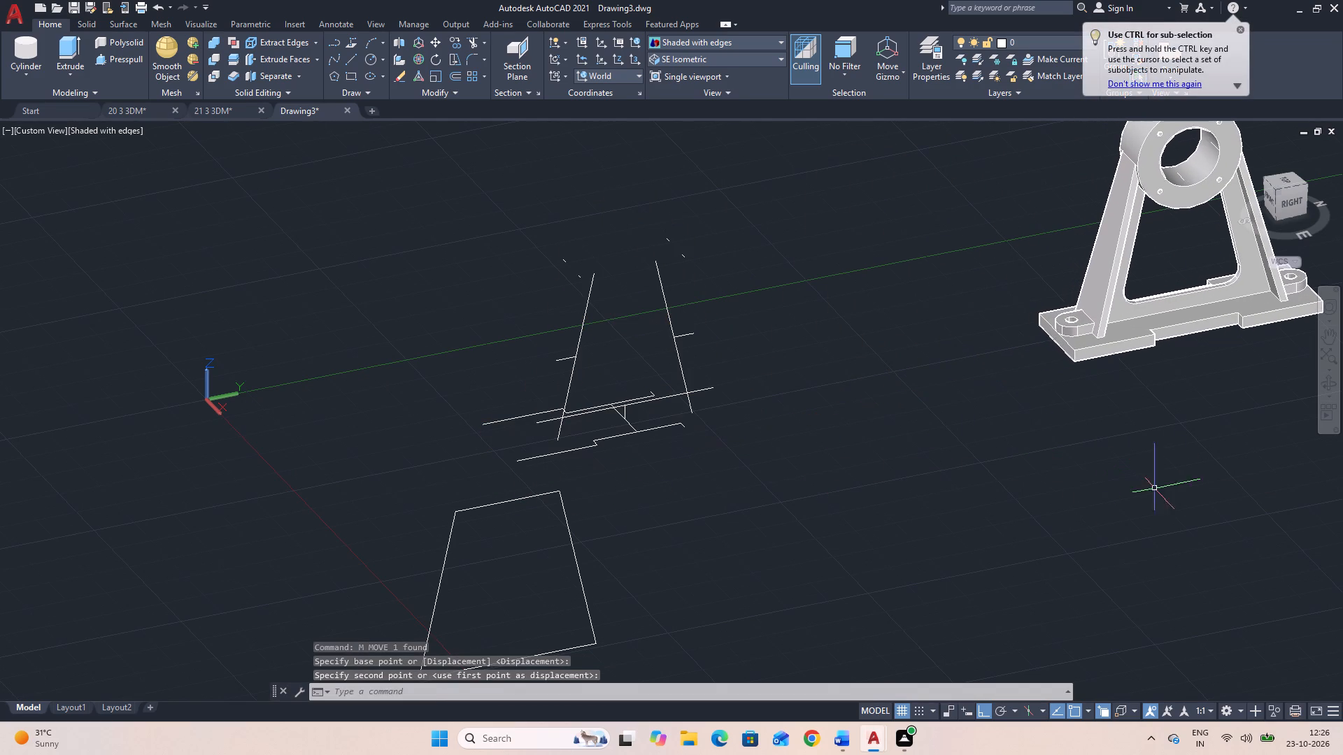
Delete all the leftover construction lines, including the separate trapezoid outline, from the bracket's former location.
left_click_drag(901, 523, 886, 517)
left_click(404, 175)
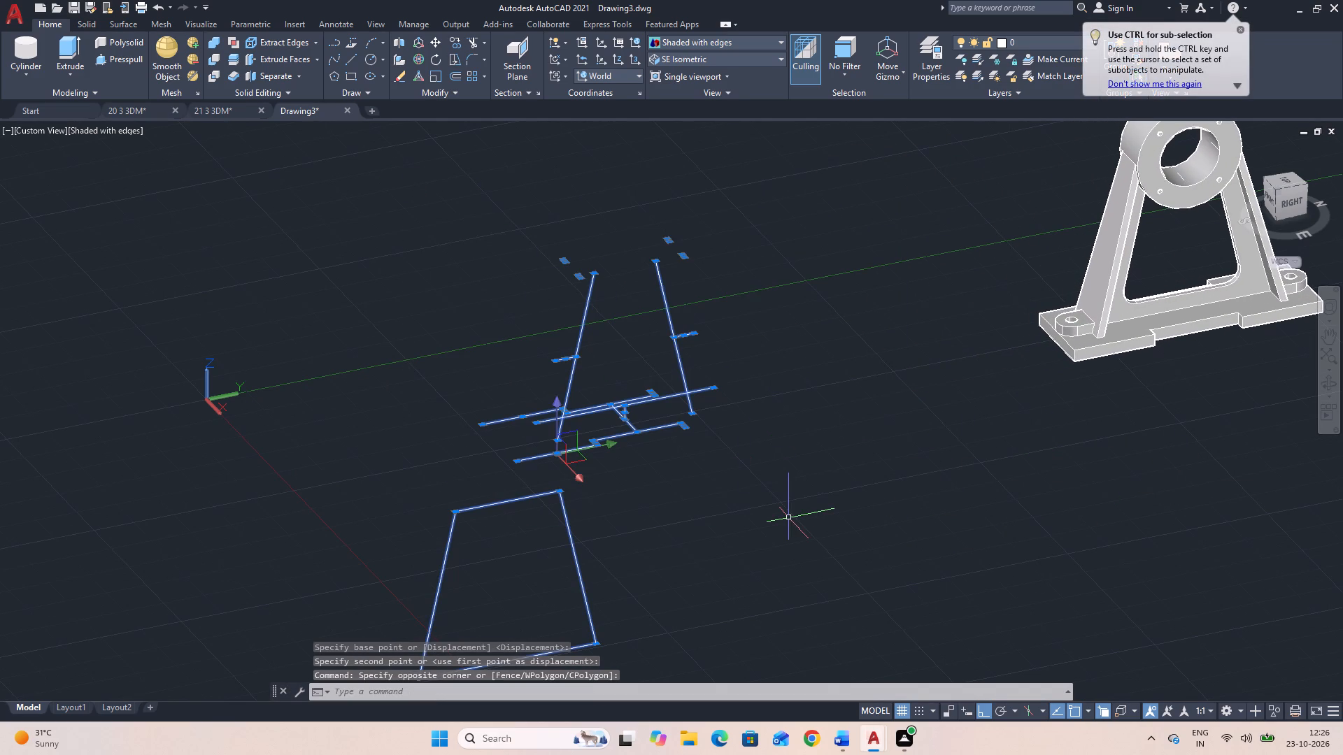
key("Delete")
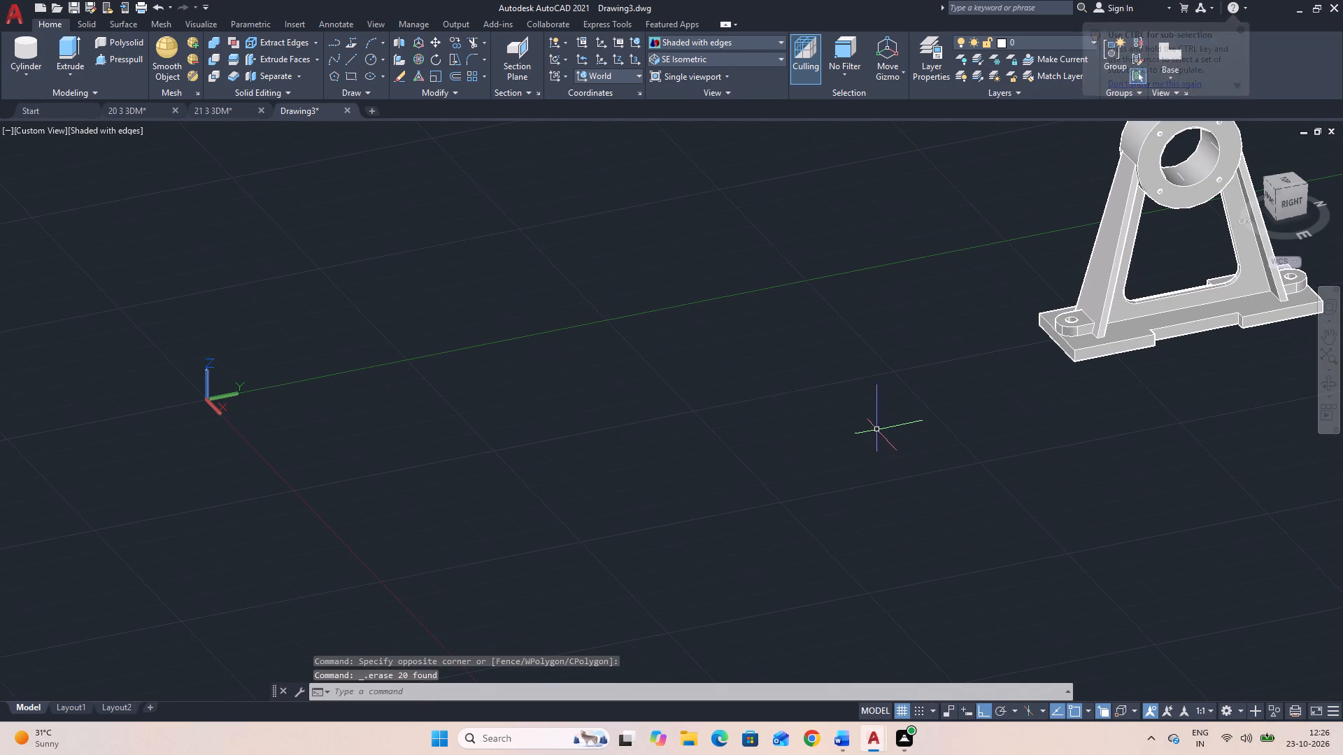
Save the drawing in the Documents folder under the name 22 3 3DM.
middle_click_drag(921, 428, 564, 583)
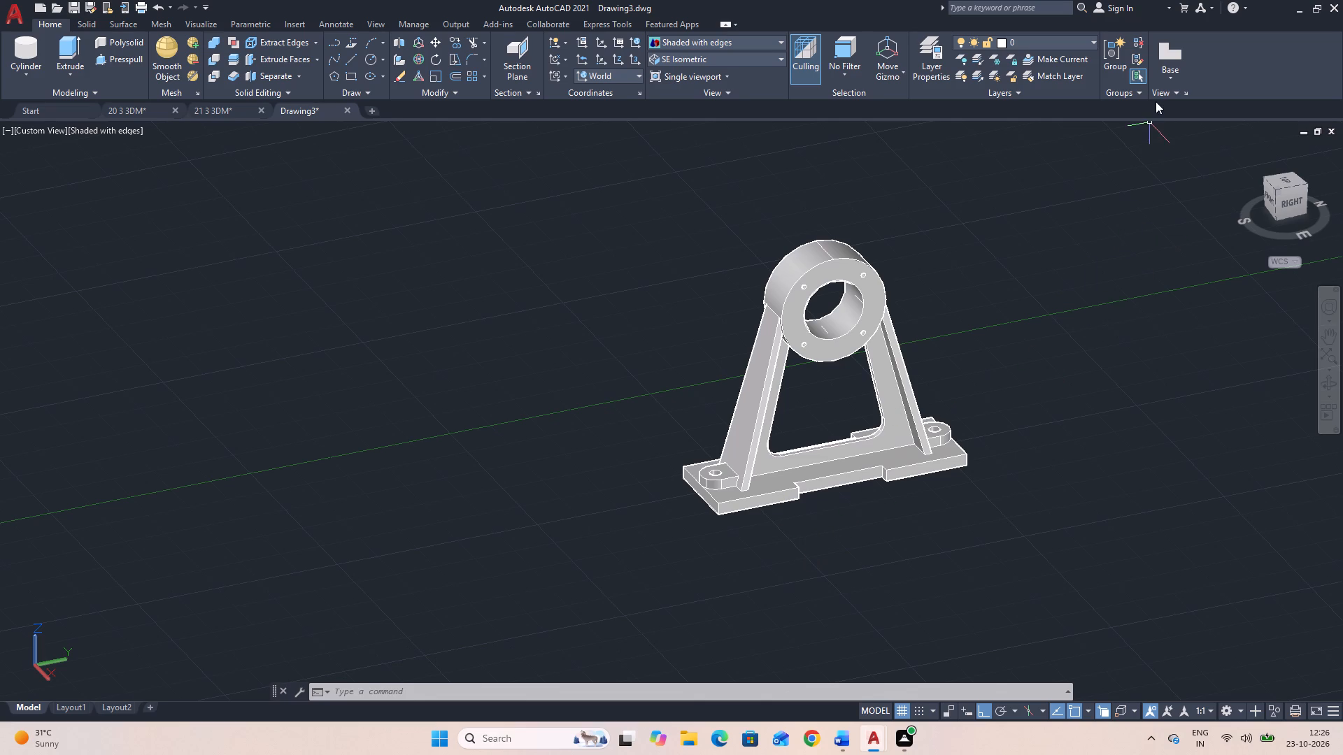
key("ctrl+s")
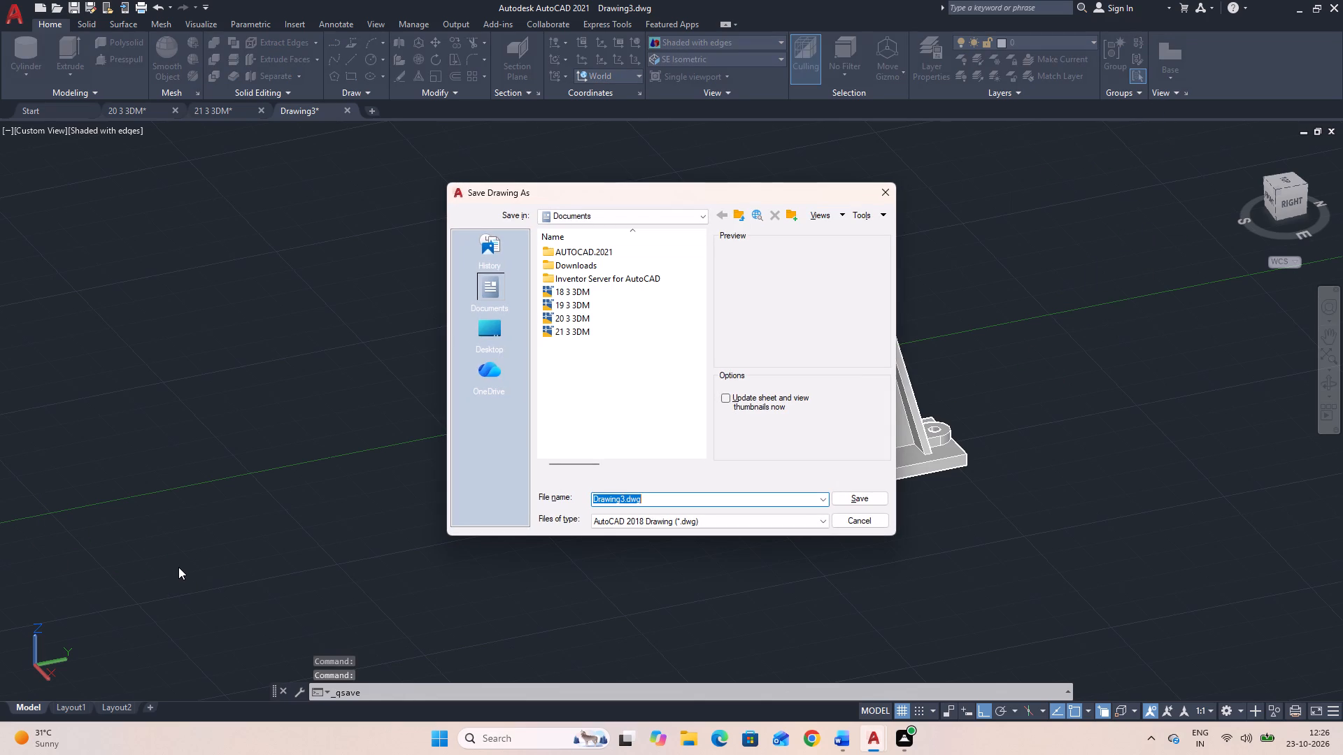
type("22 3")
key("space")
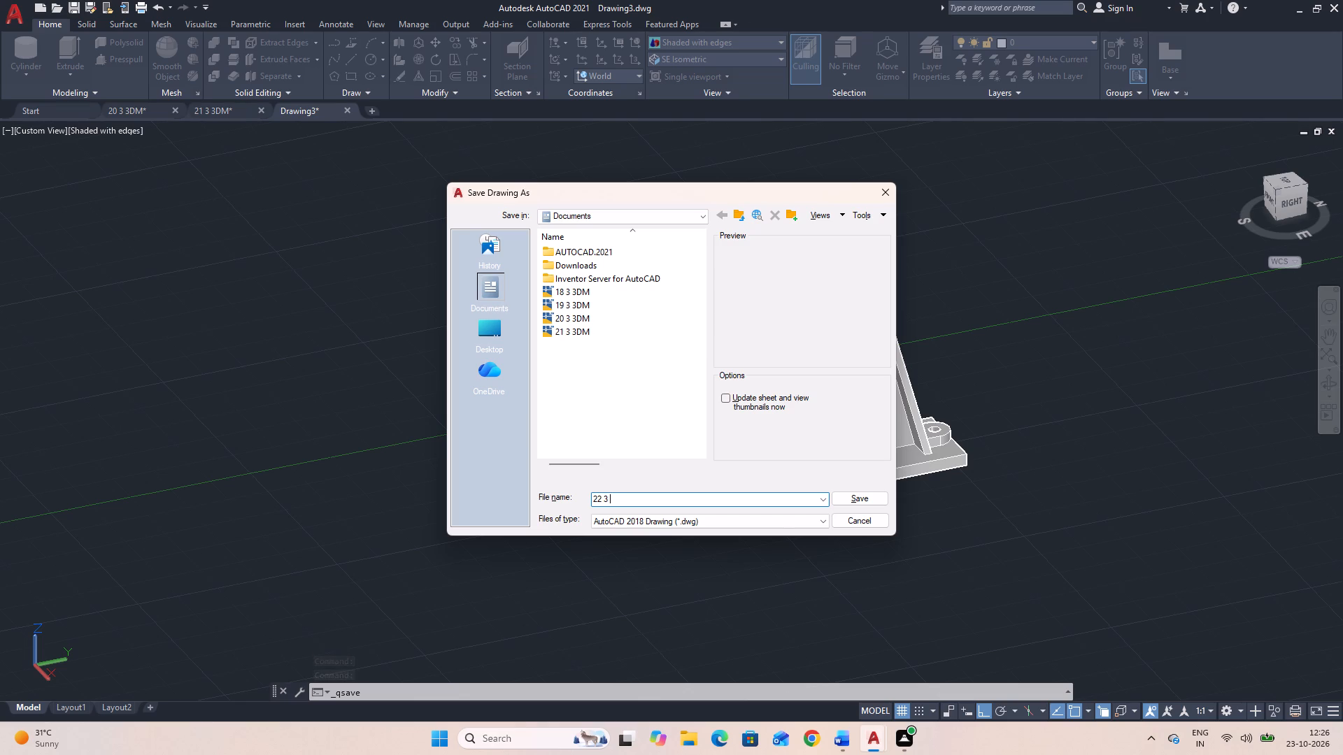
type("3DM")
left_click(867, 496)
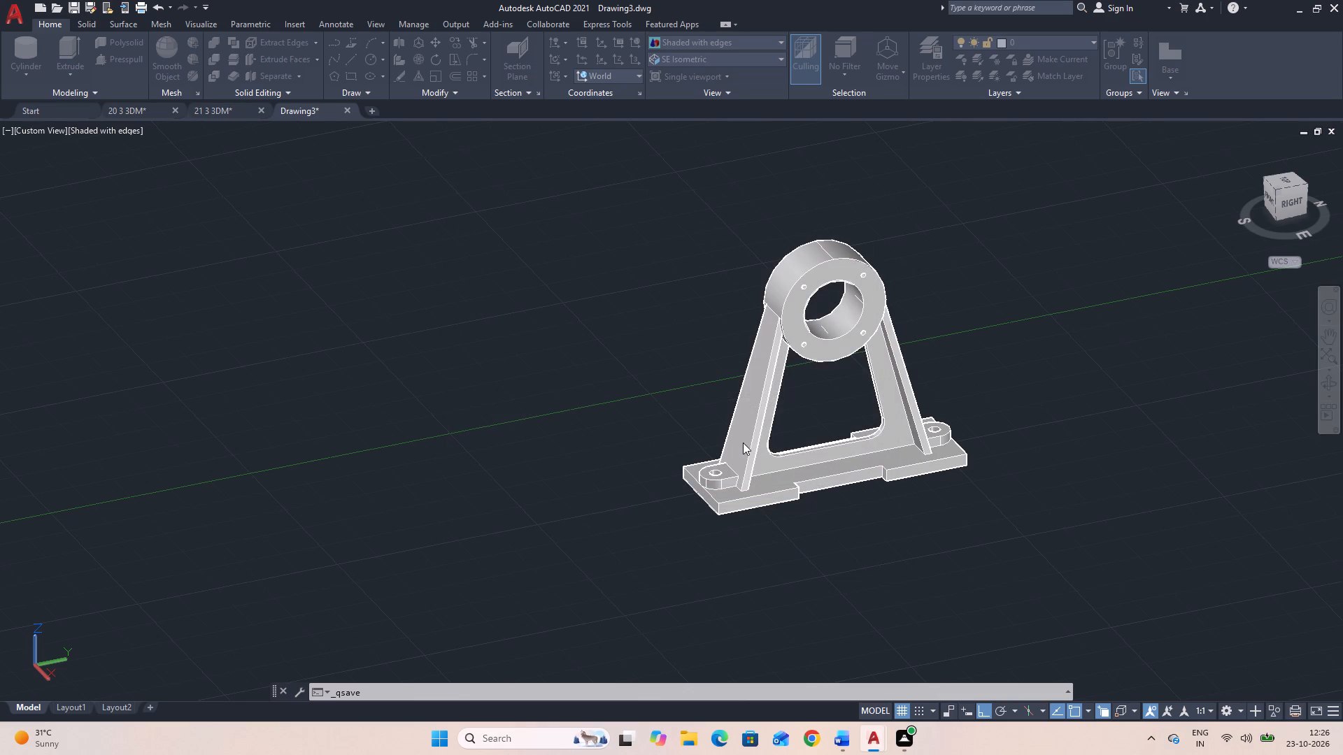
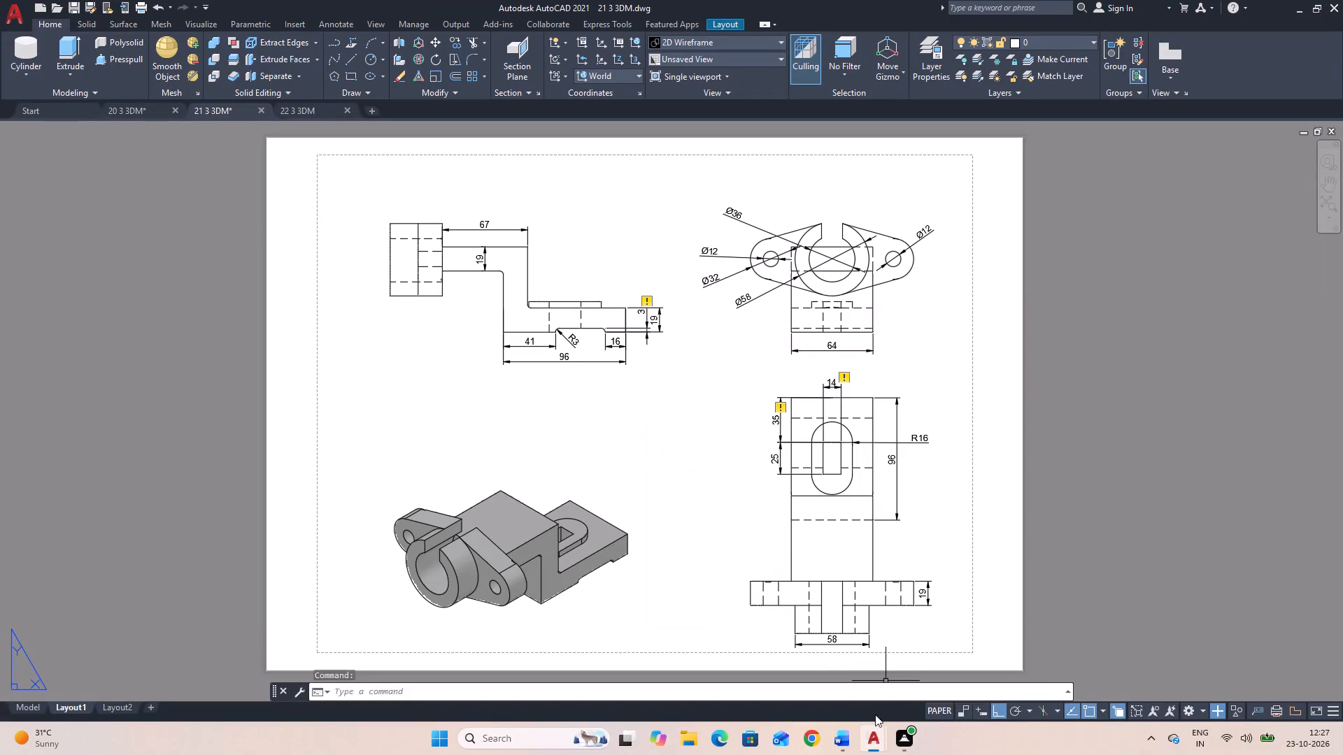
Switch to Layout1 of the 22 3 3DM drawing and delete its default viewport.
left_click(283, 108)
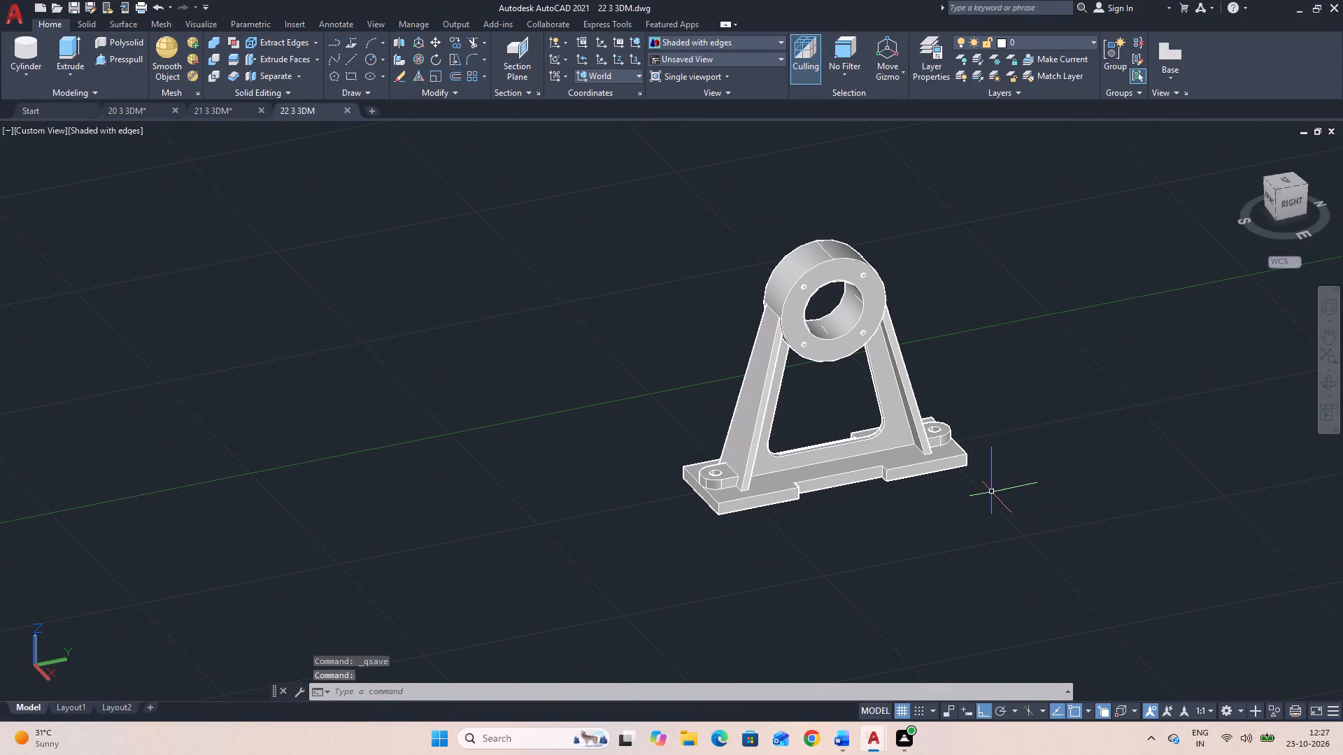
left_click(63, 708)
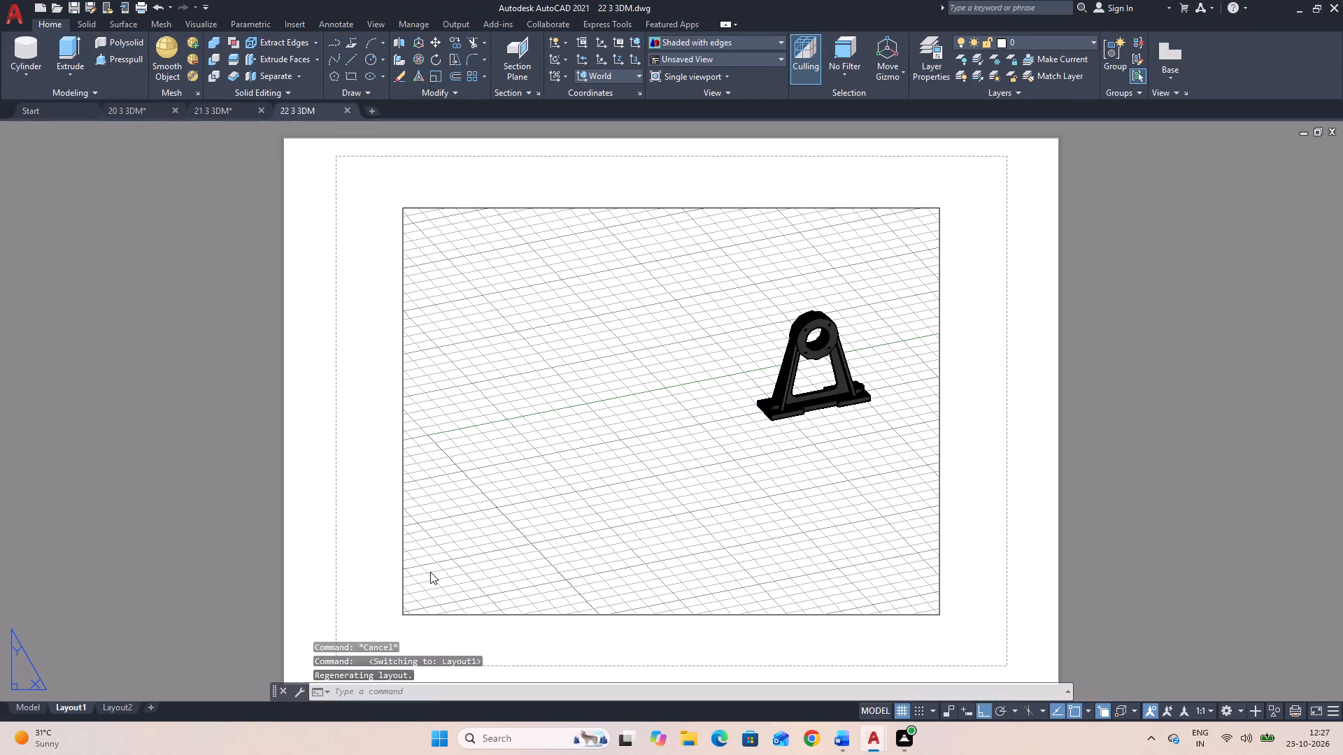
left_click(484, 537)
left_click(356, 526)
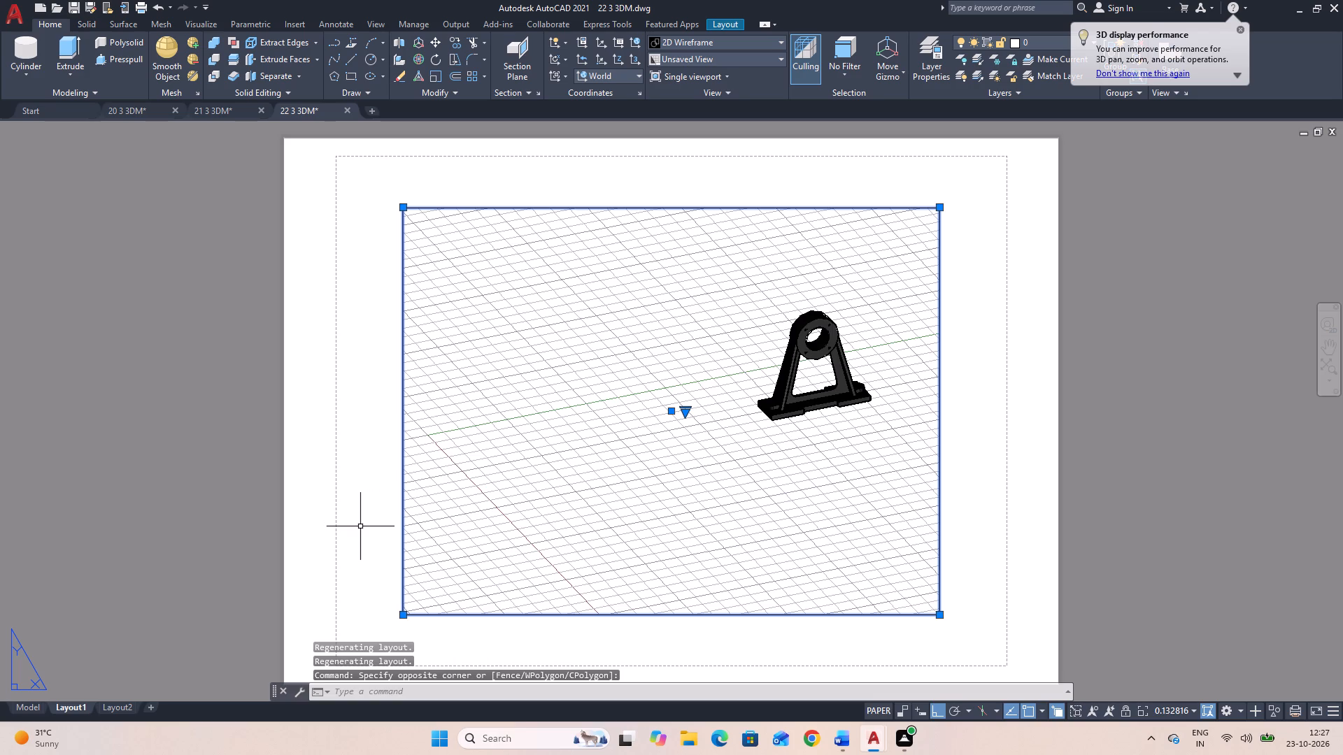
key("Delete")
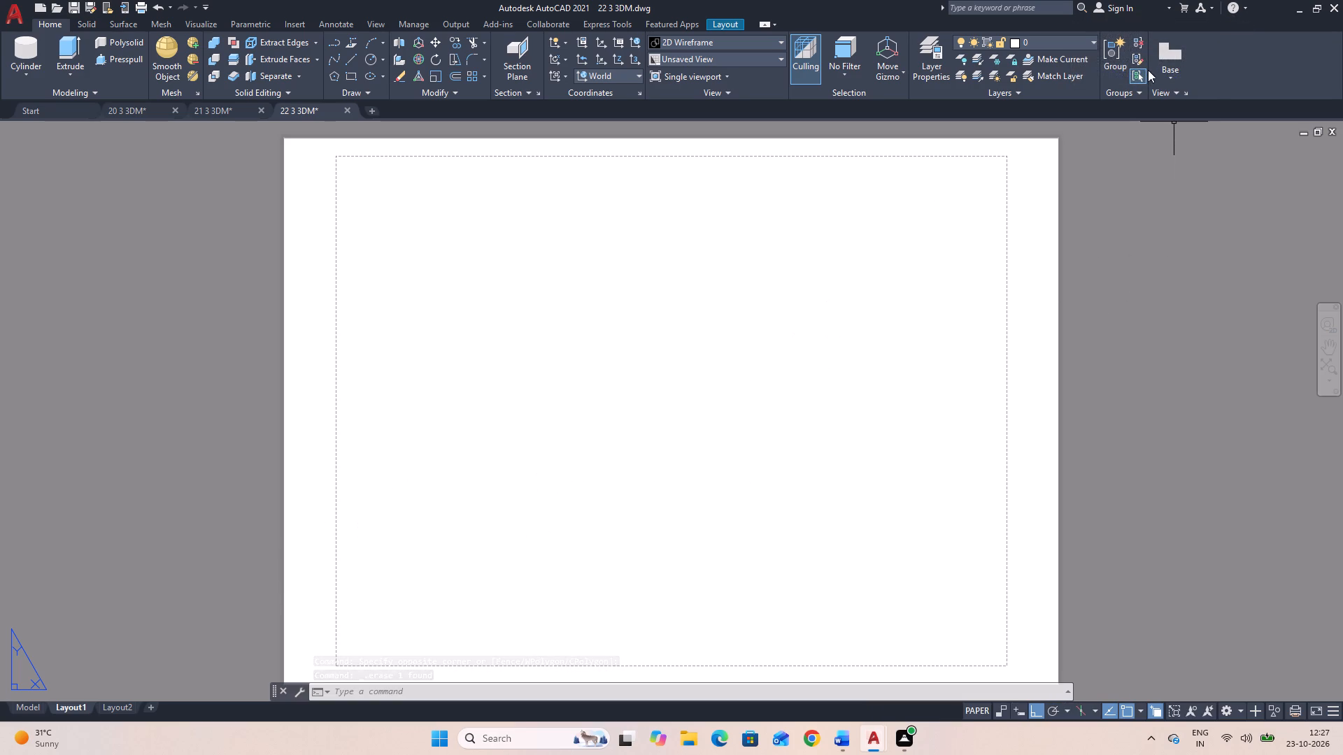
Create a model-space base view of the bracket at the sheet's upper right, with projected views beside it, below it and an isometric at lower left.
left_click(1163, 70)
left_click(1184, 94)
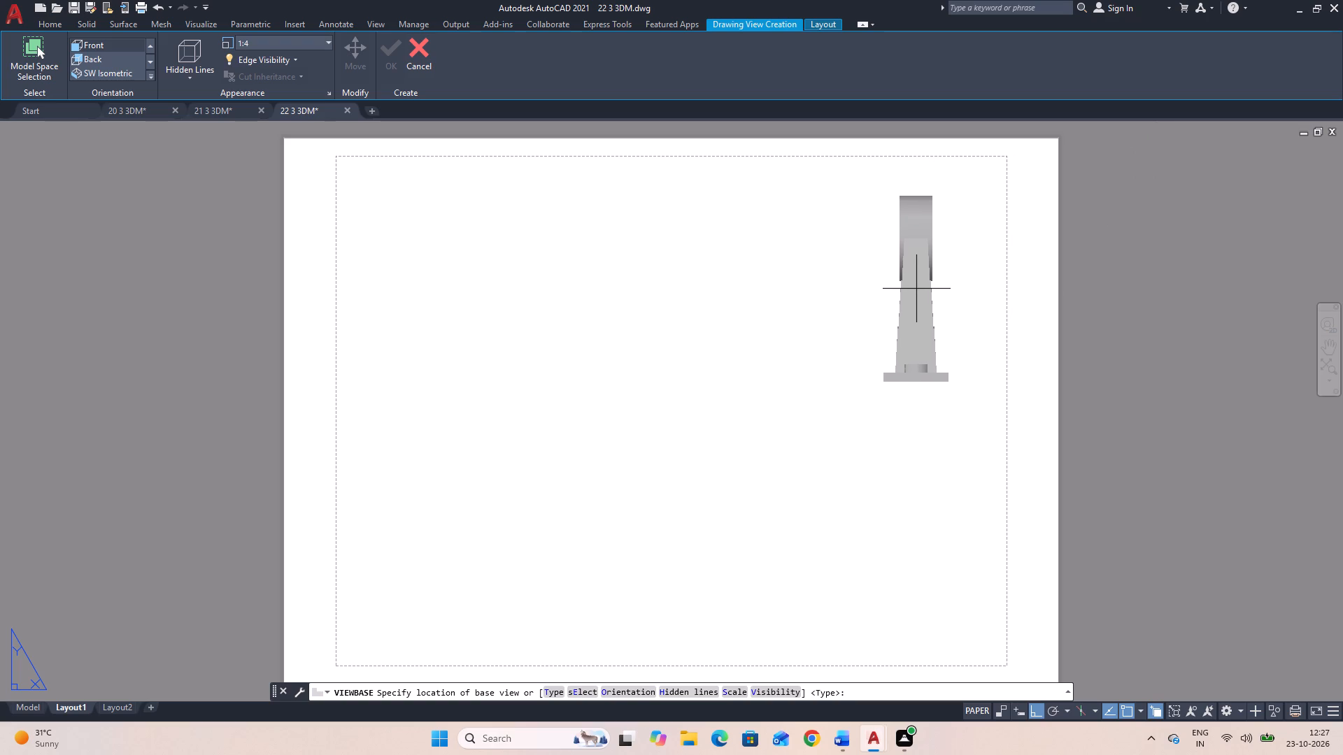
left_click(891, 301)
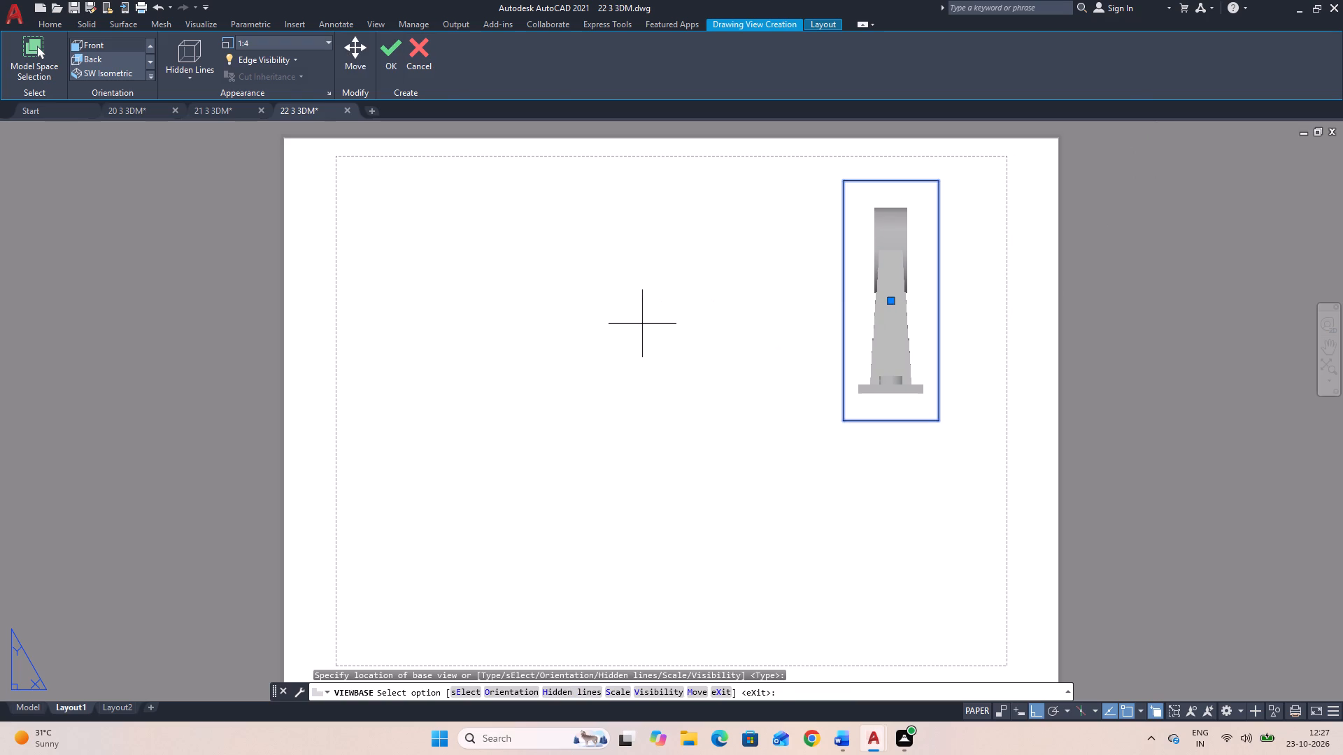
key("space")
left_click(499, 310)
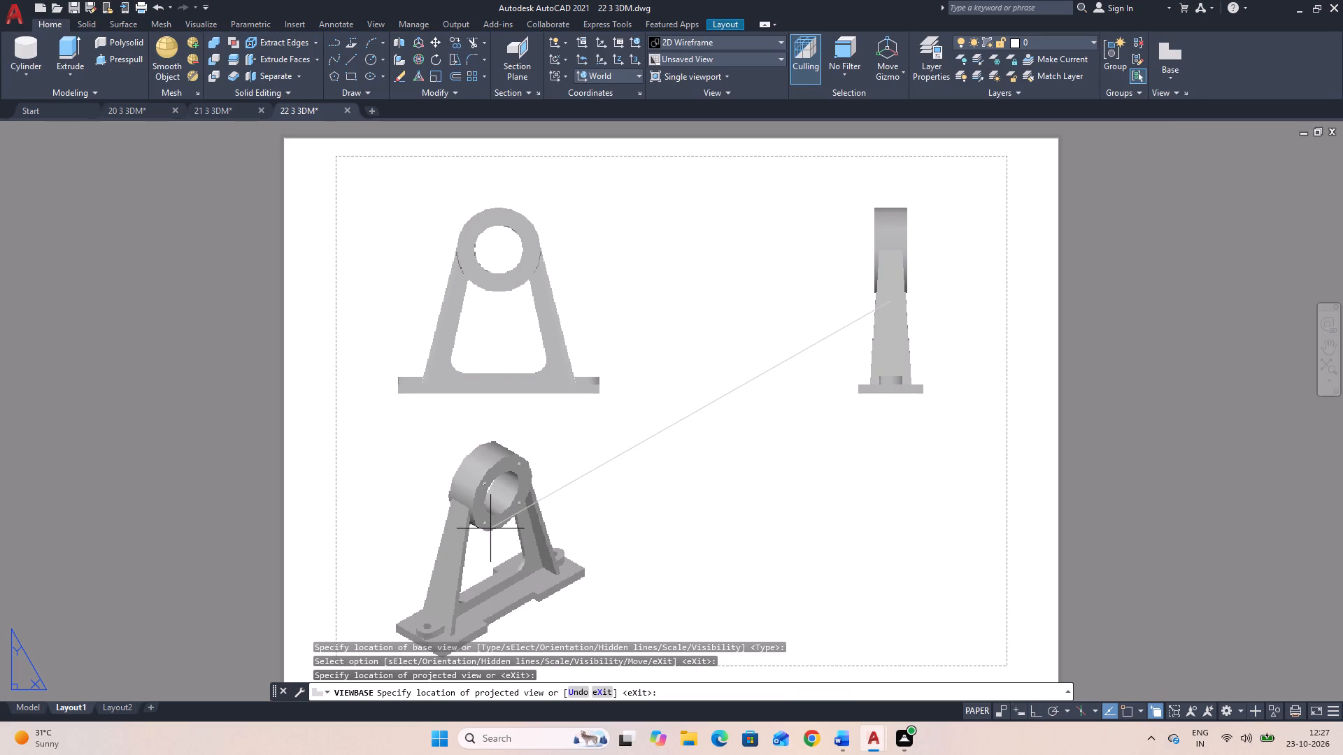
left_click(492, 533)
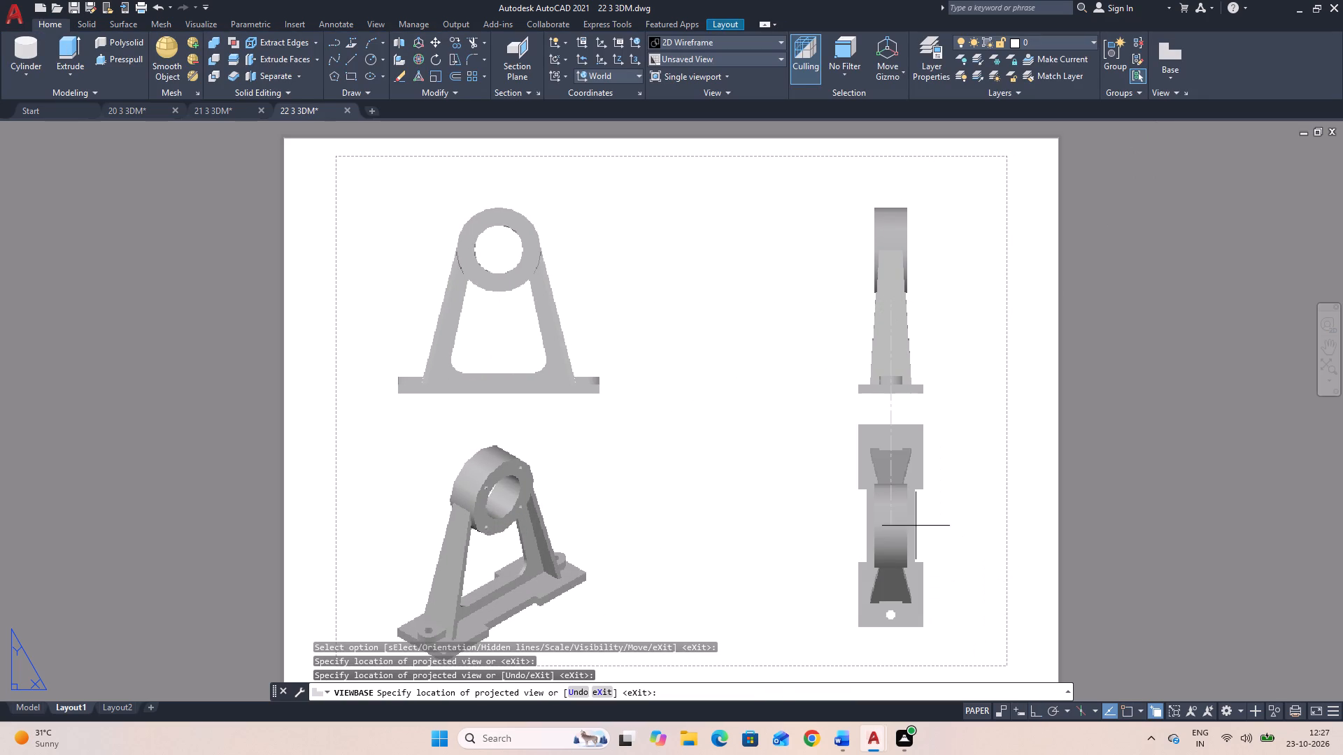
left_click(915, 537)
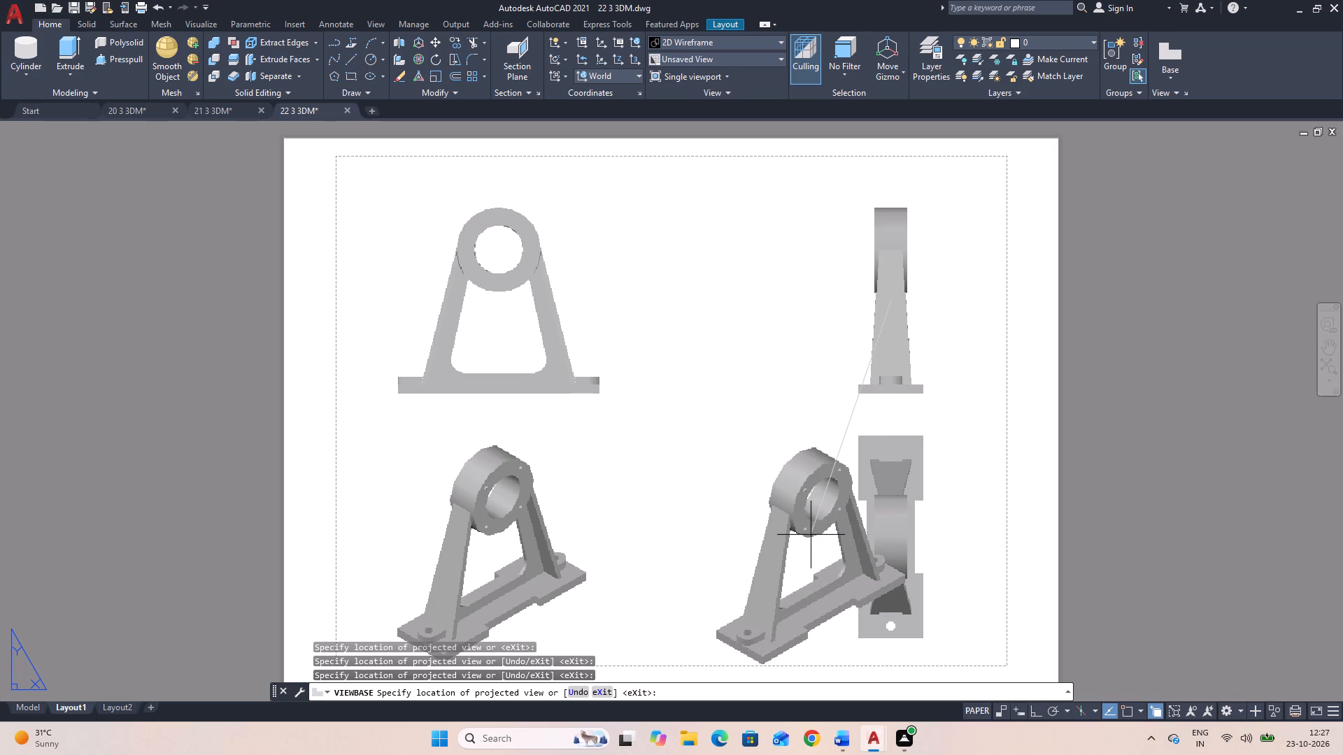
key("Return")
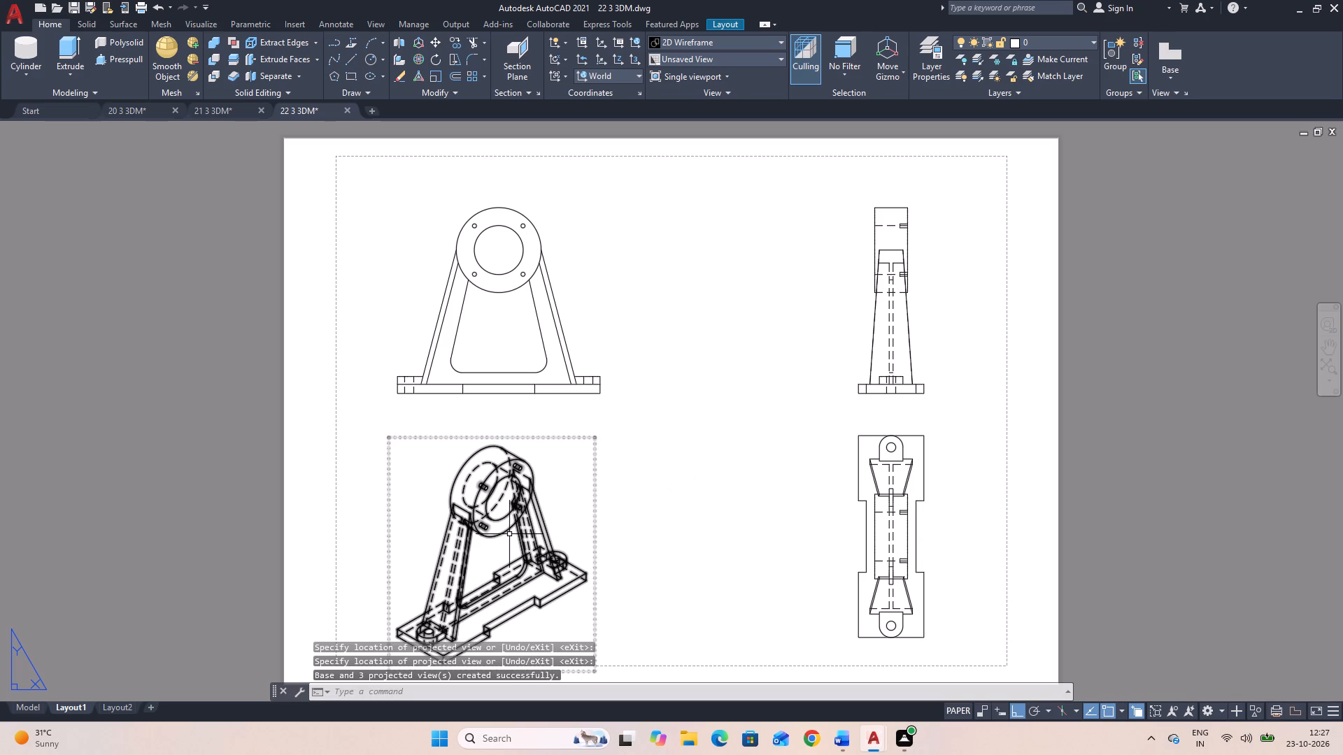
Change the isometric view's display style to shaded with visible lines only.
double_click(502, 565)
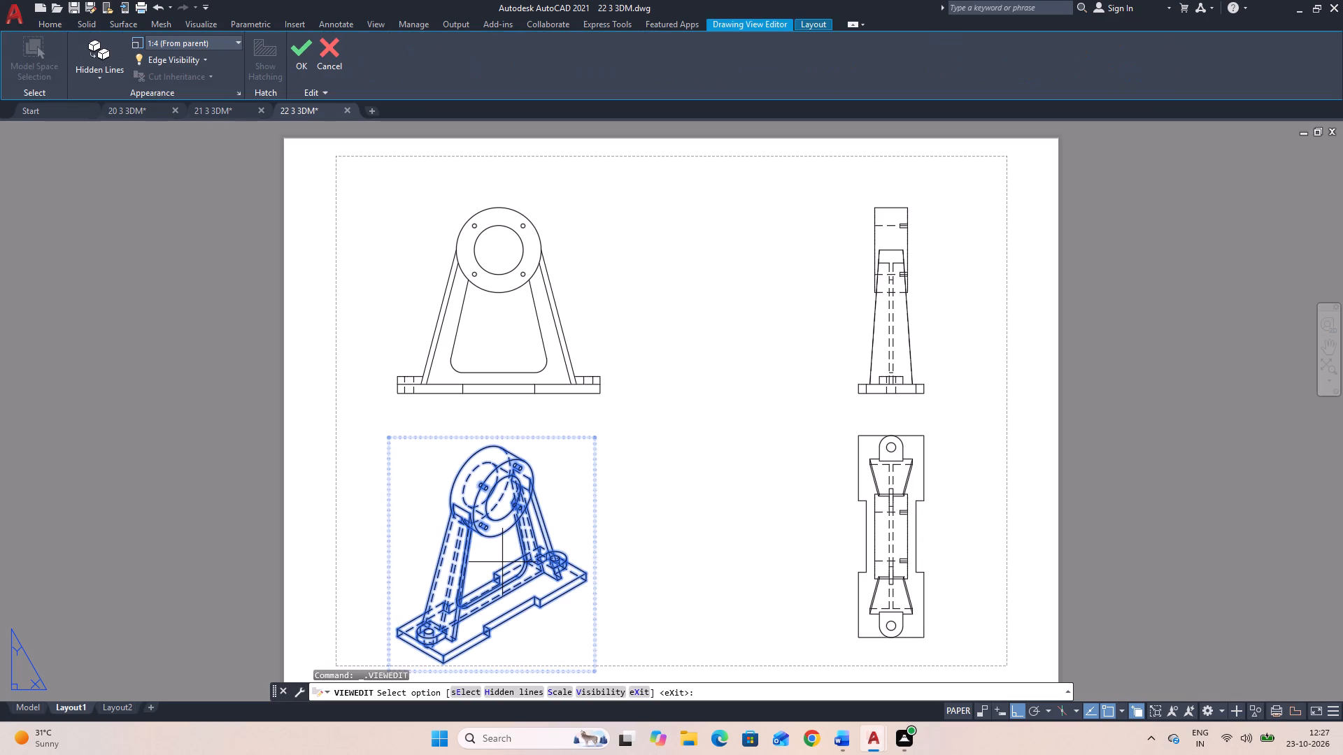
left_click(98, 71)
left_click(125, 170)
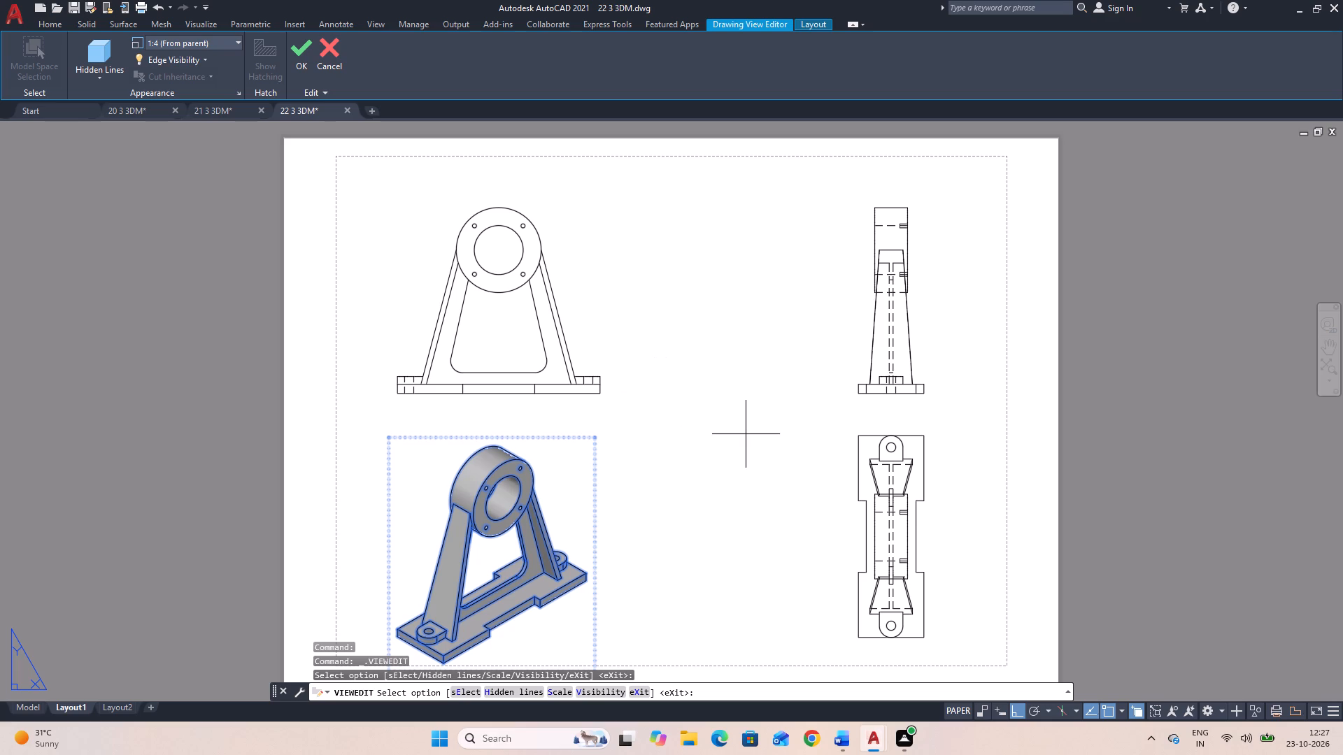
middle_click_drag(741, 434, 776, 390)
key("Escape")
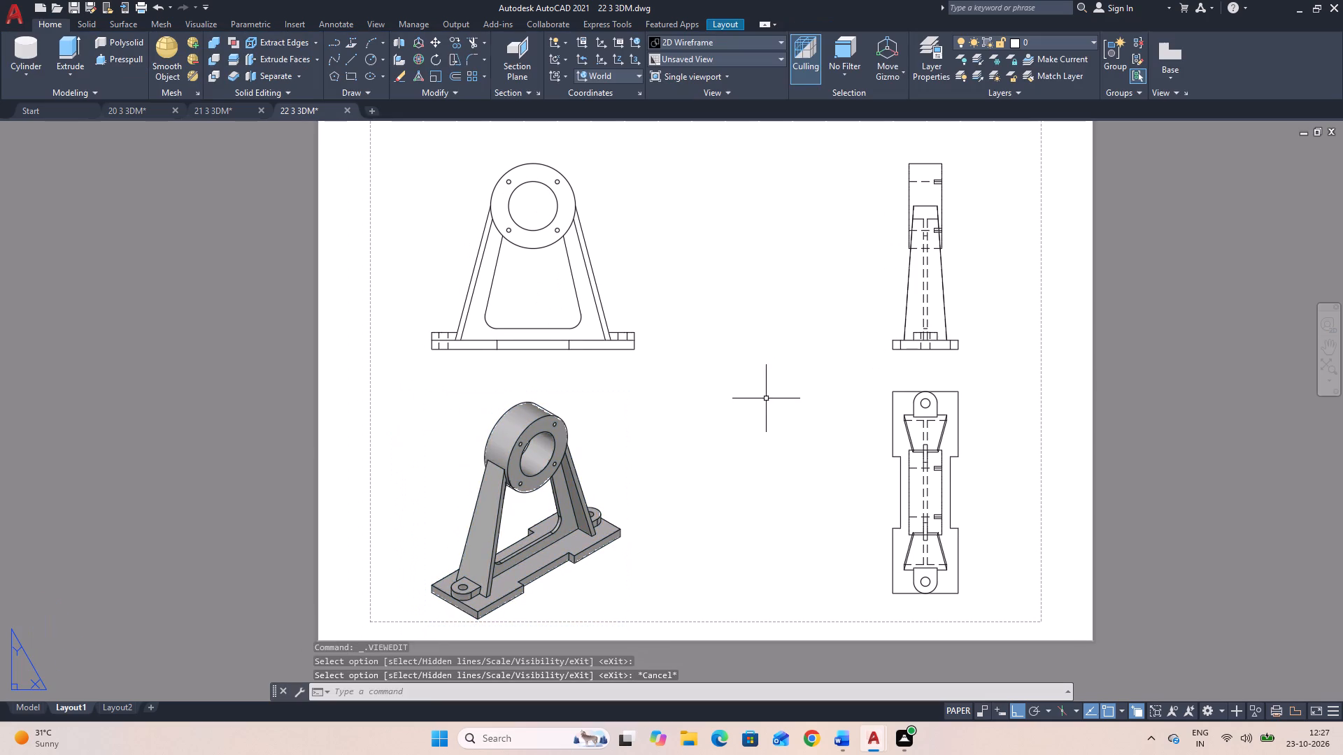
Add aligned dimensions in a row beneath the three bottom-edge segments of the base in the wide elevation view.
middle_click_drag(759, 391, 730, 420)
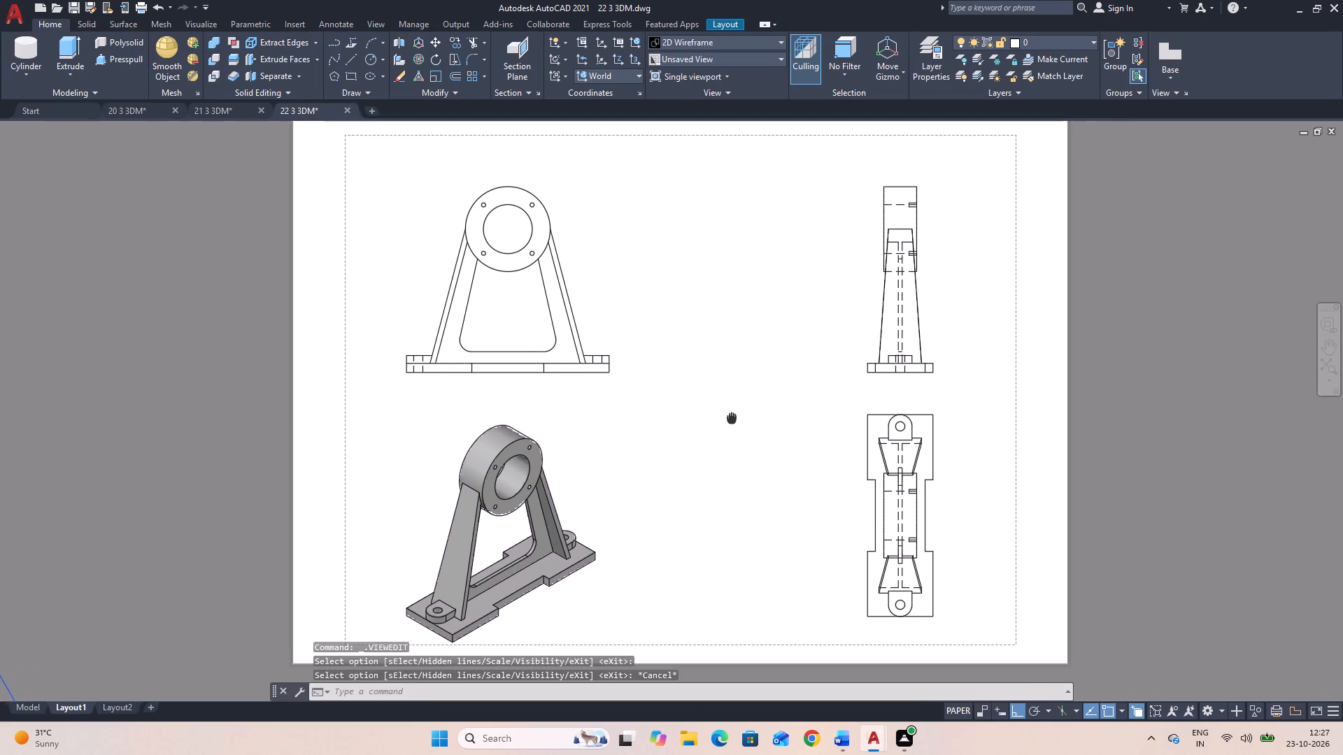
middle_click_drag(730, 420, 731, 426)
middle_click_drag(730, 424, 733, 412)
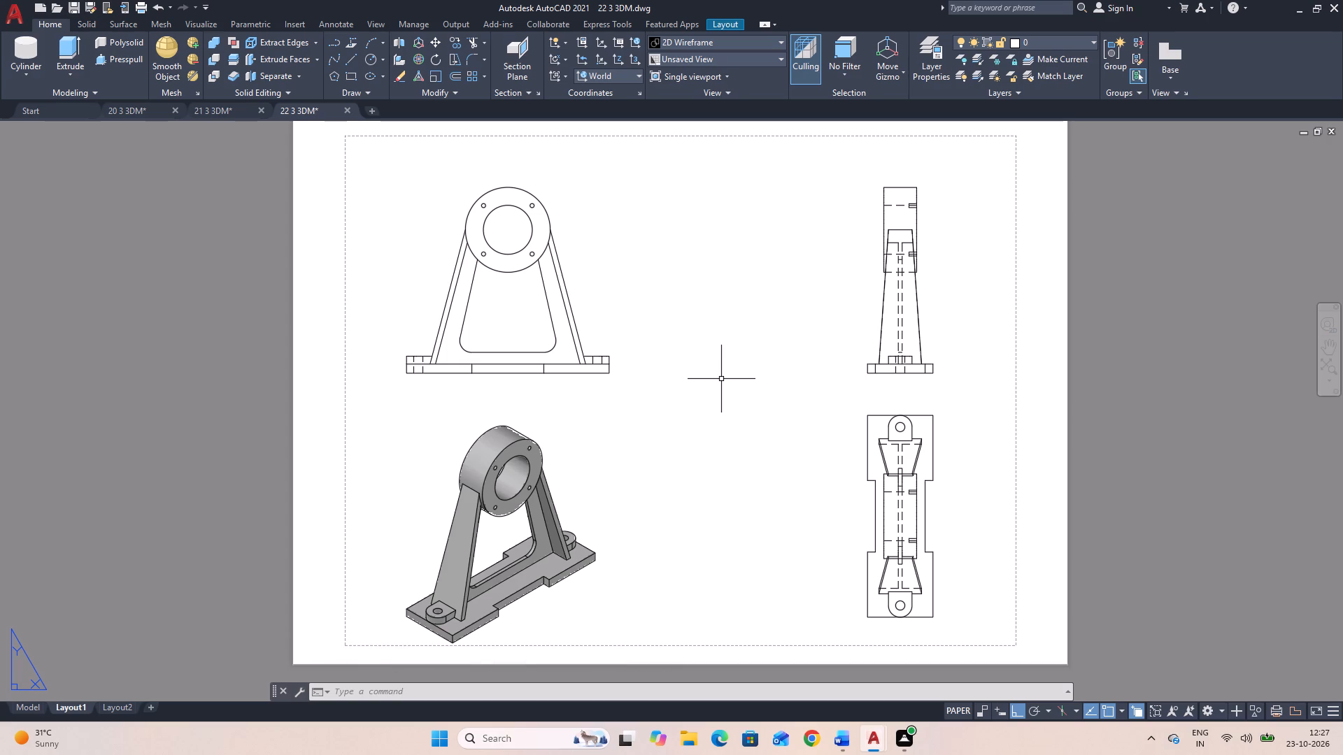
key("d")
type("AL")
key("space")
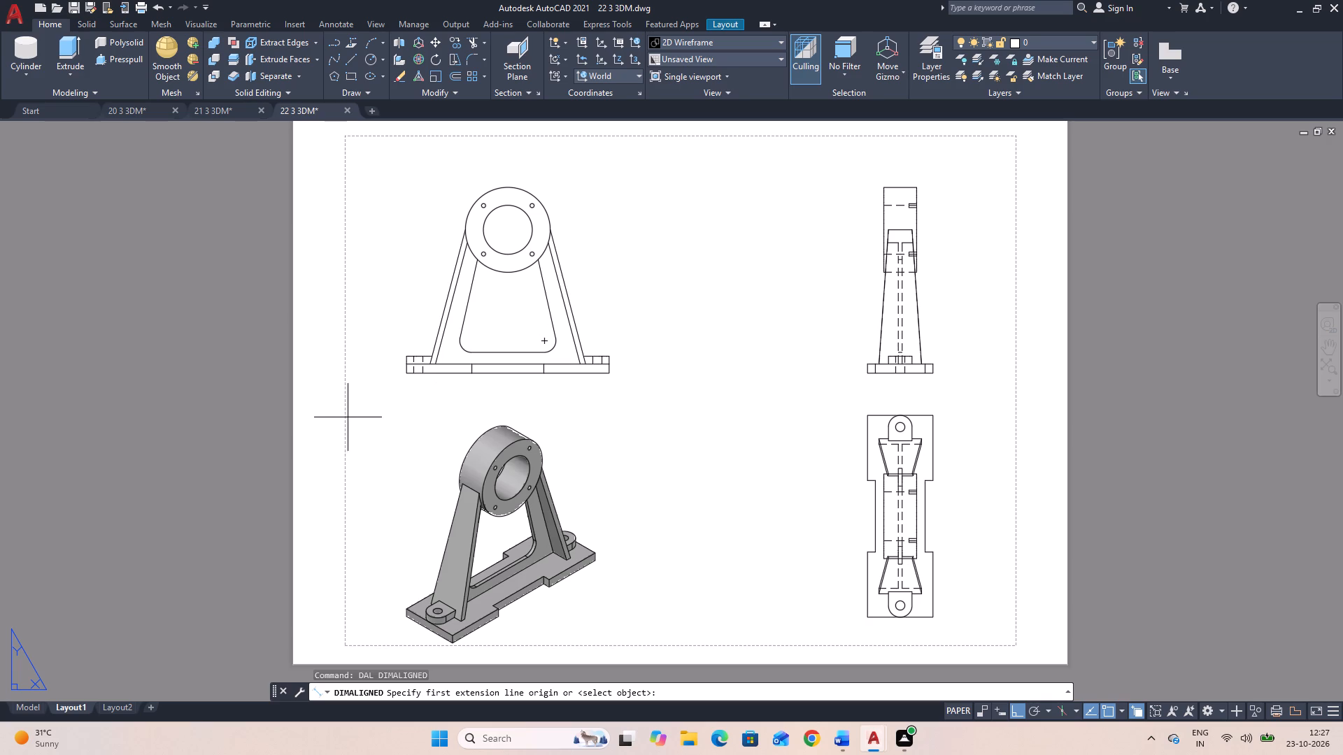
left_click(408, 376)
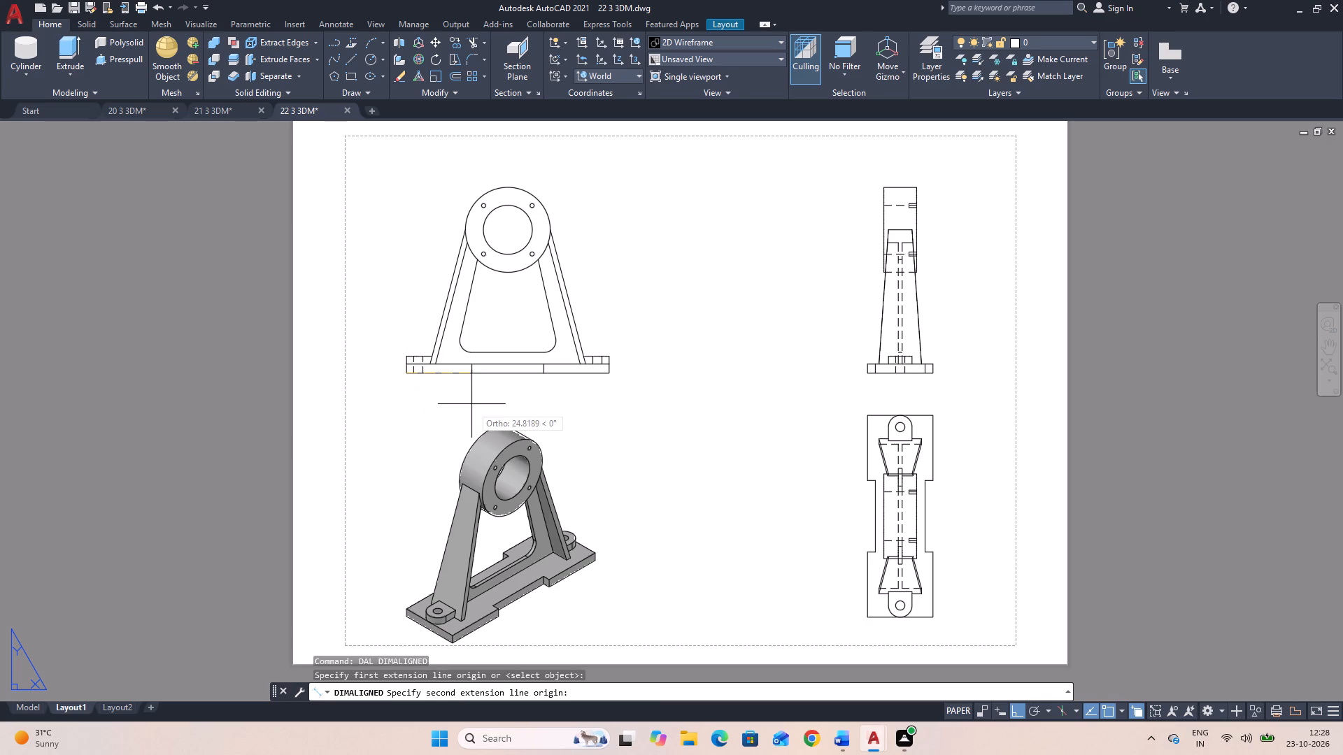
left_click(473, 377)
left_click(473, 390)
key("space")
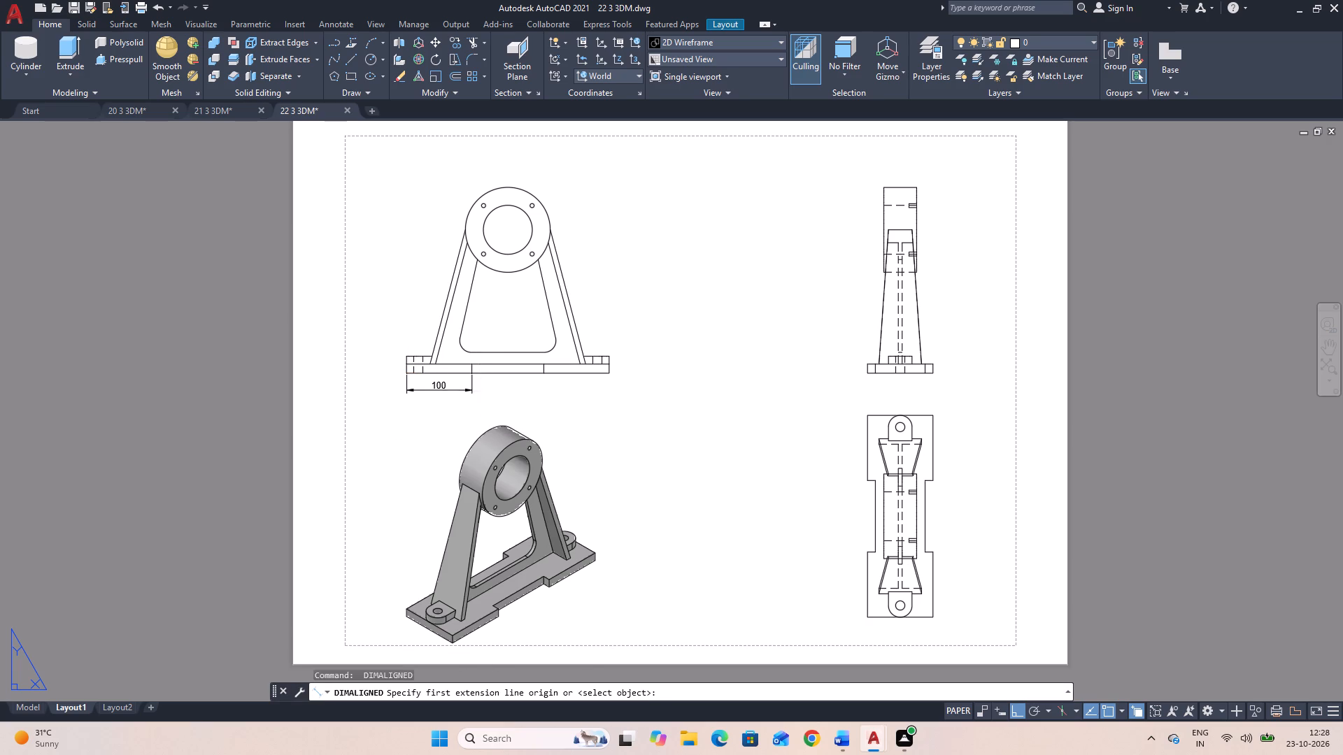
left_click(471, 374)
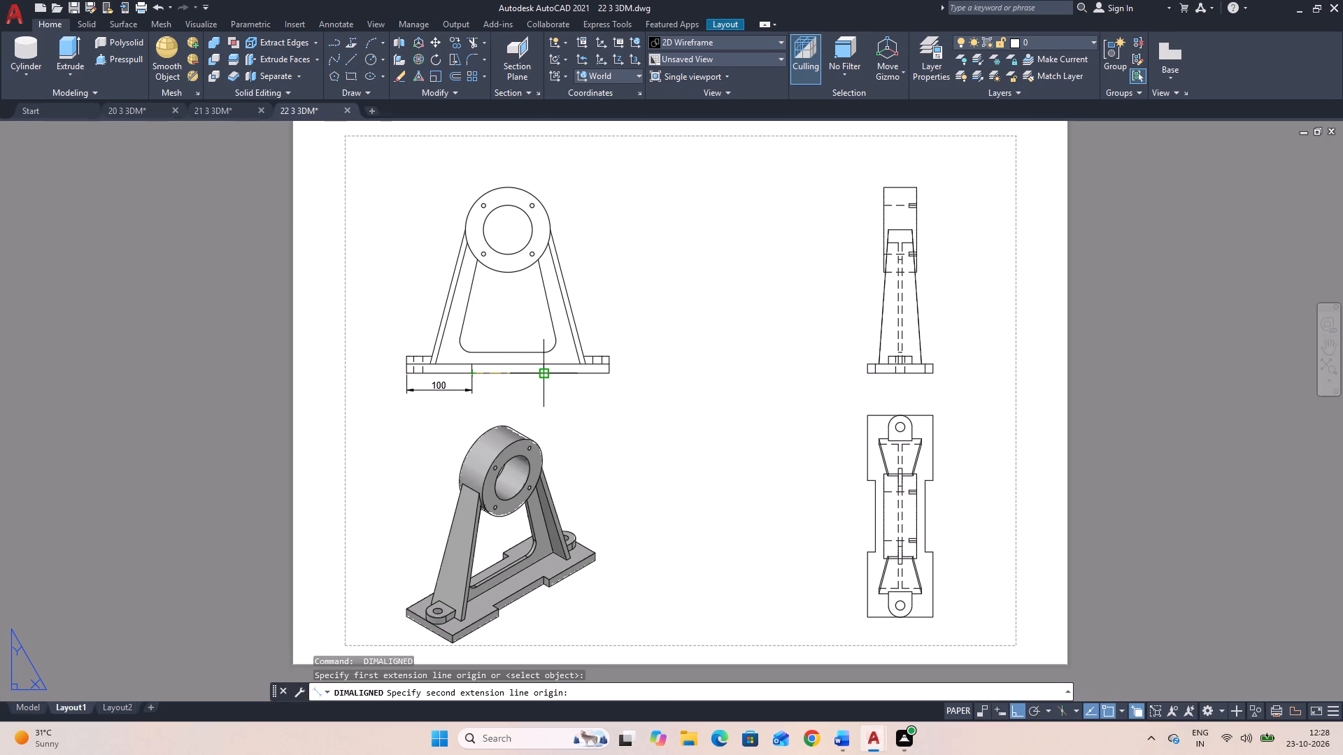
left_click(541, 373)
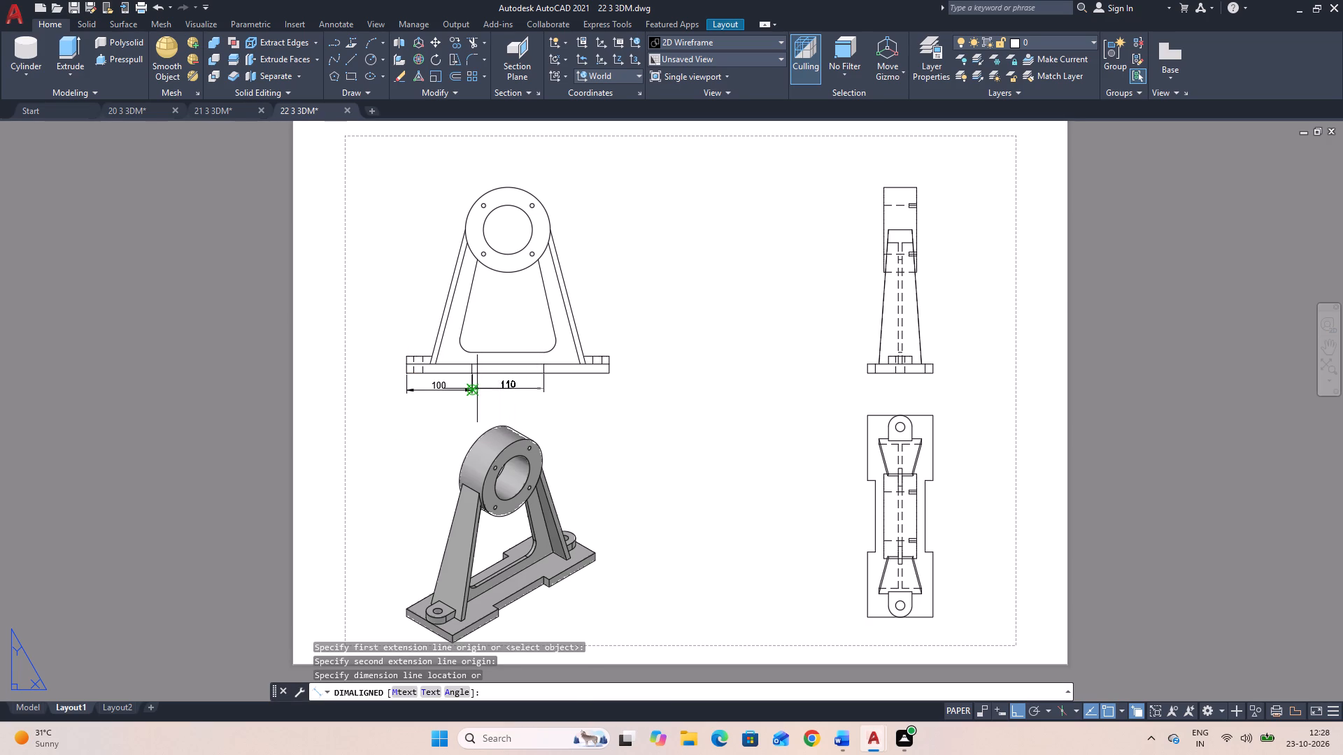
left_click(469, 393)
key("space")
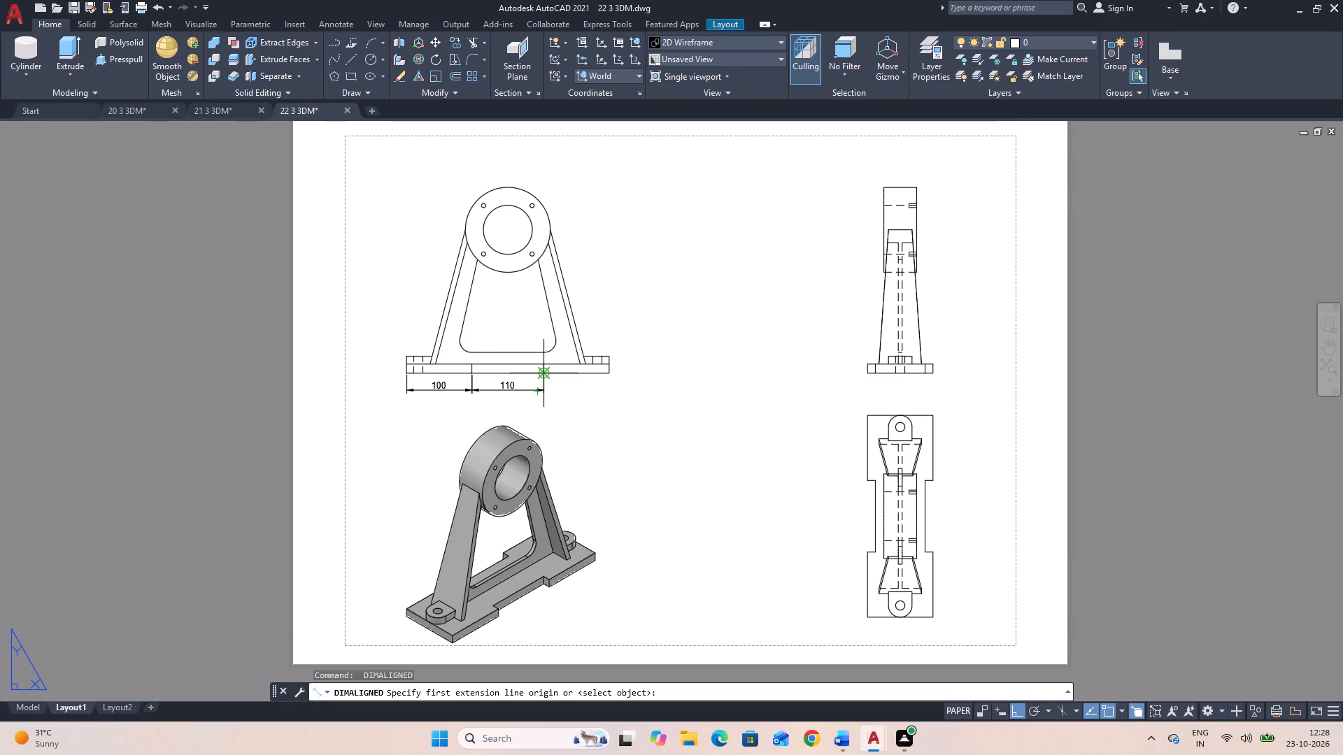
left_click(545, 373)
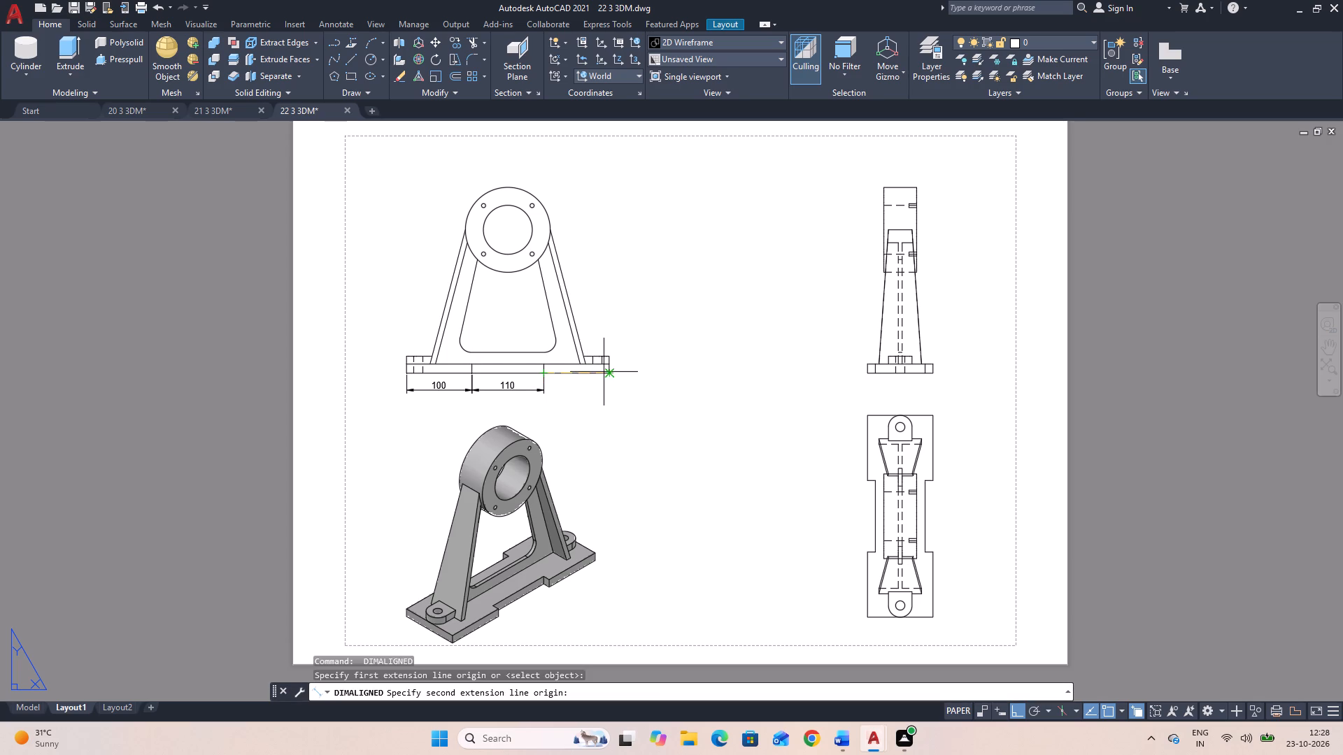
left_click(609, 373)
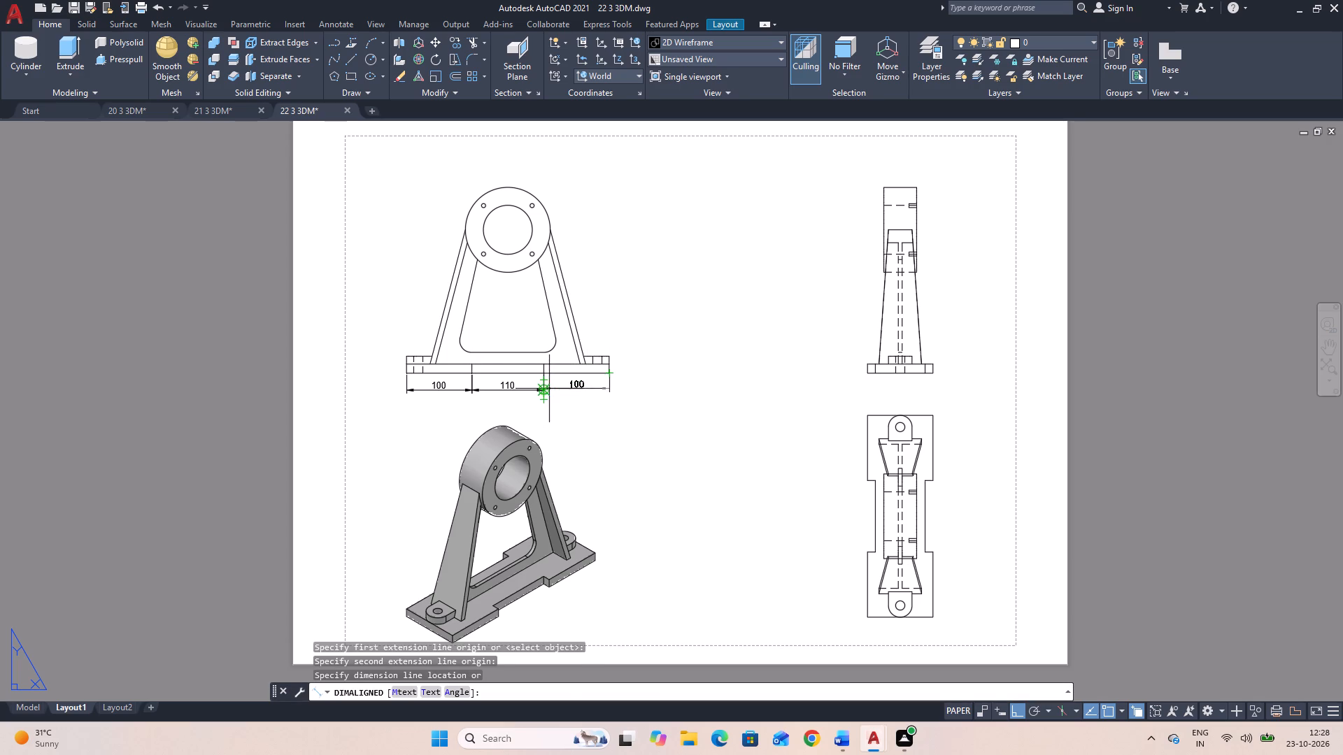
left_click(545, 389)
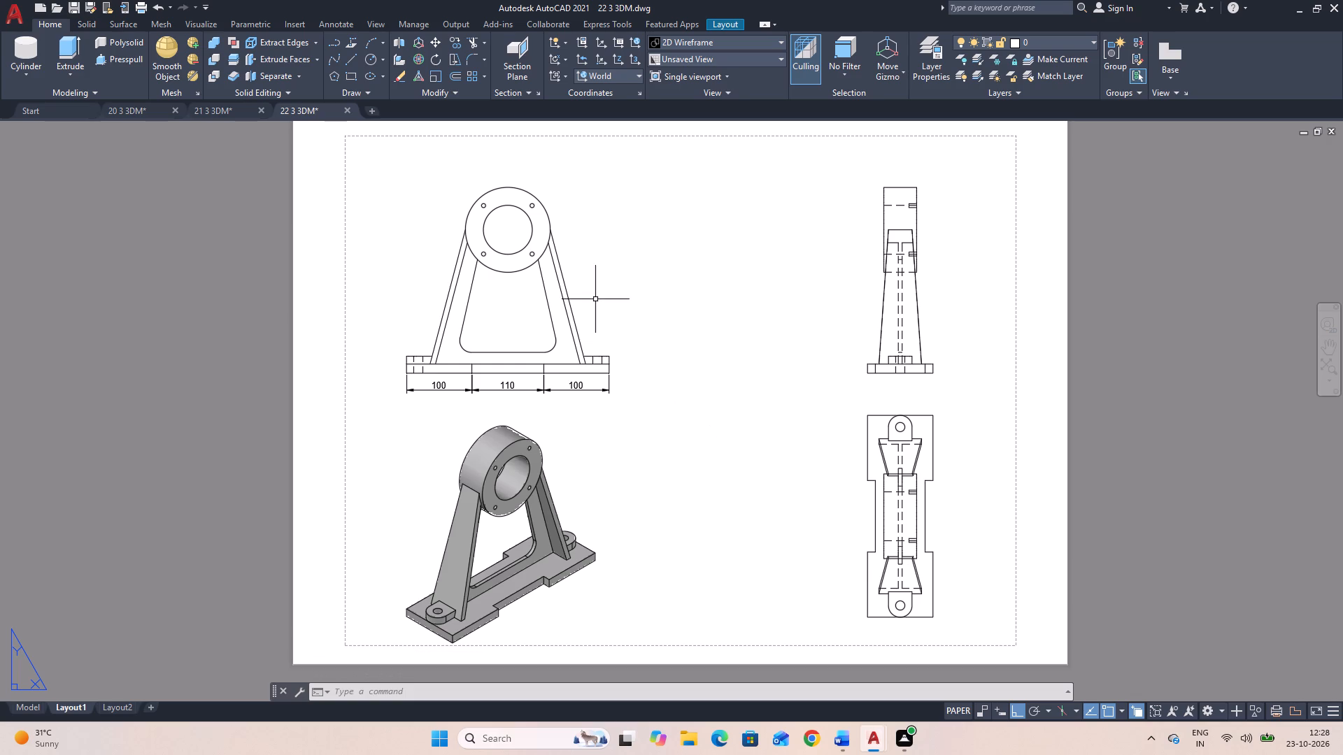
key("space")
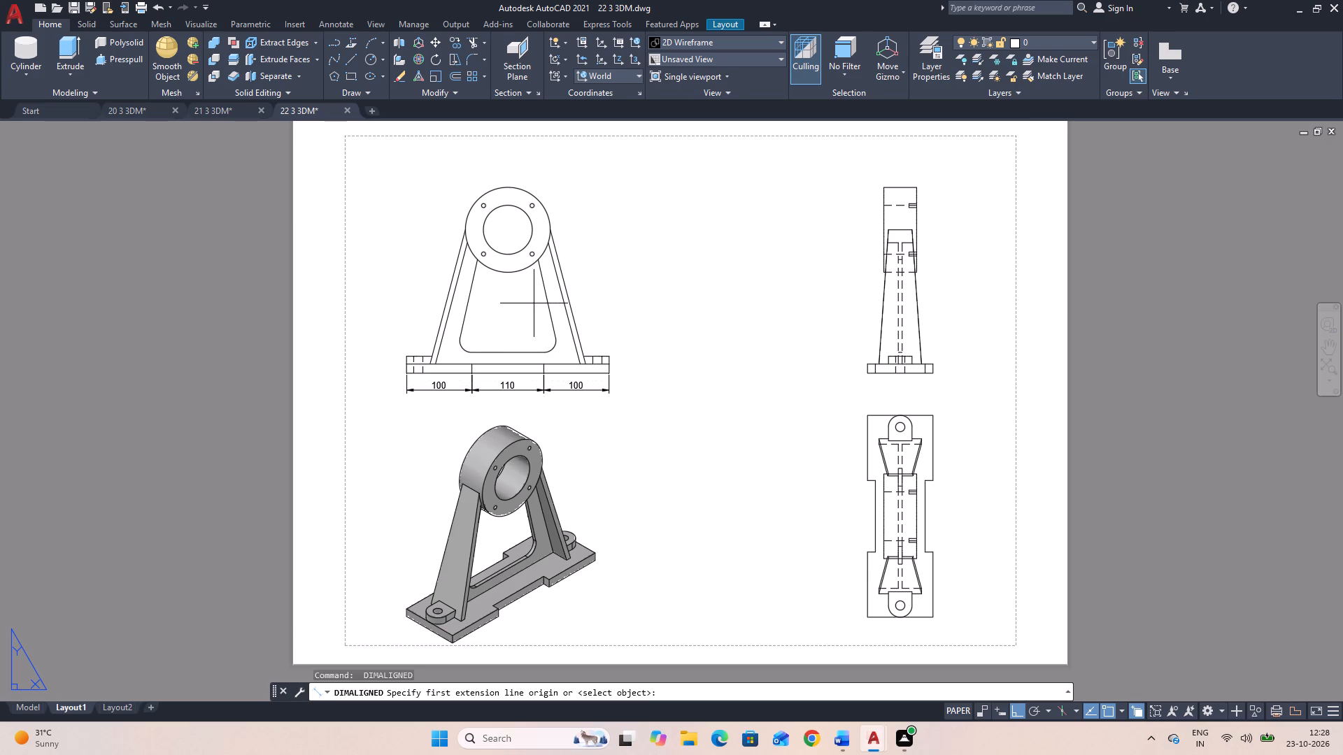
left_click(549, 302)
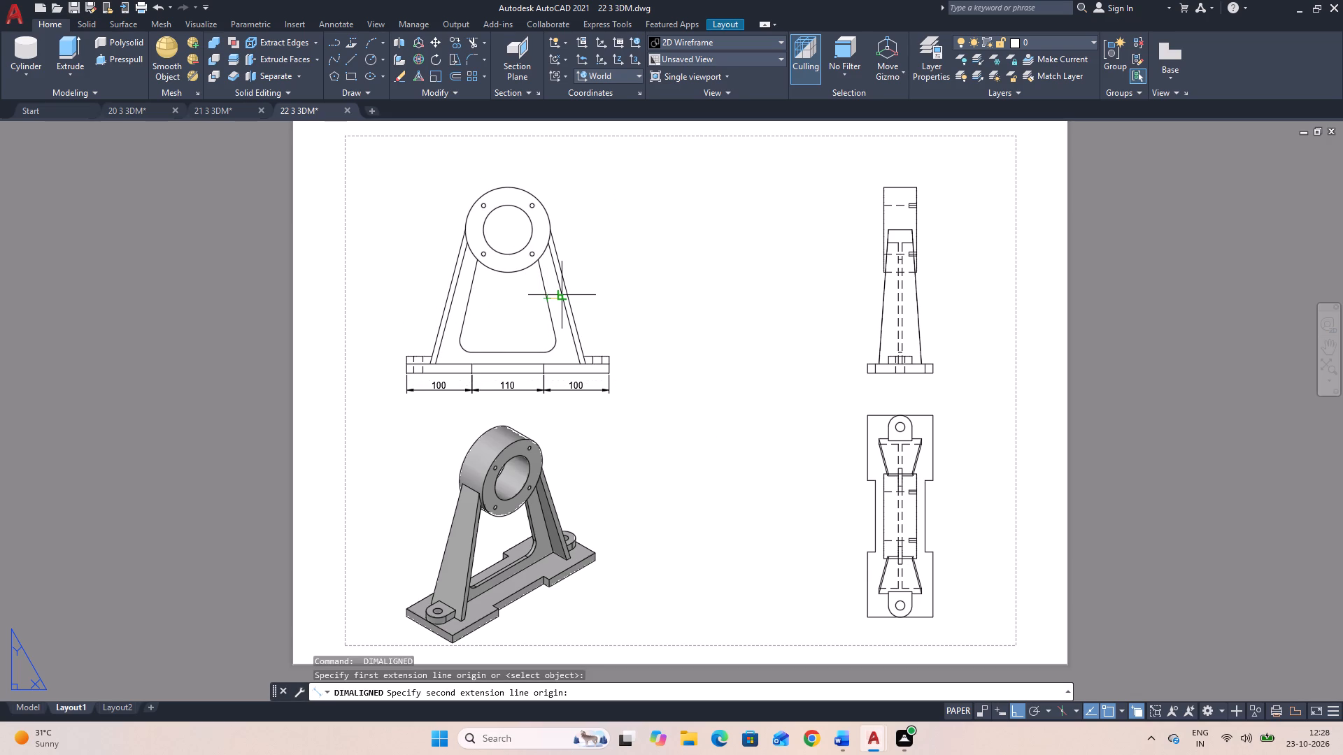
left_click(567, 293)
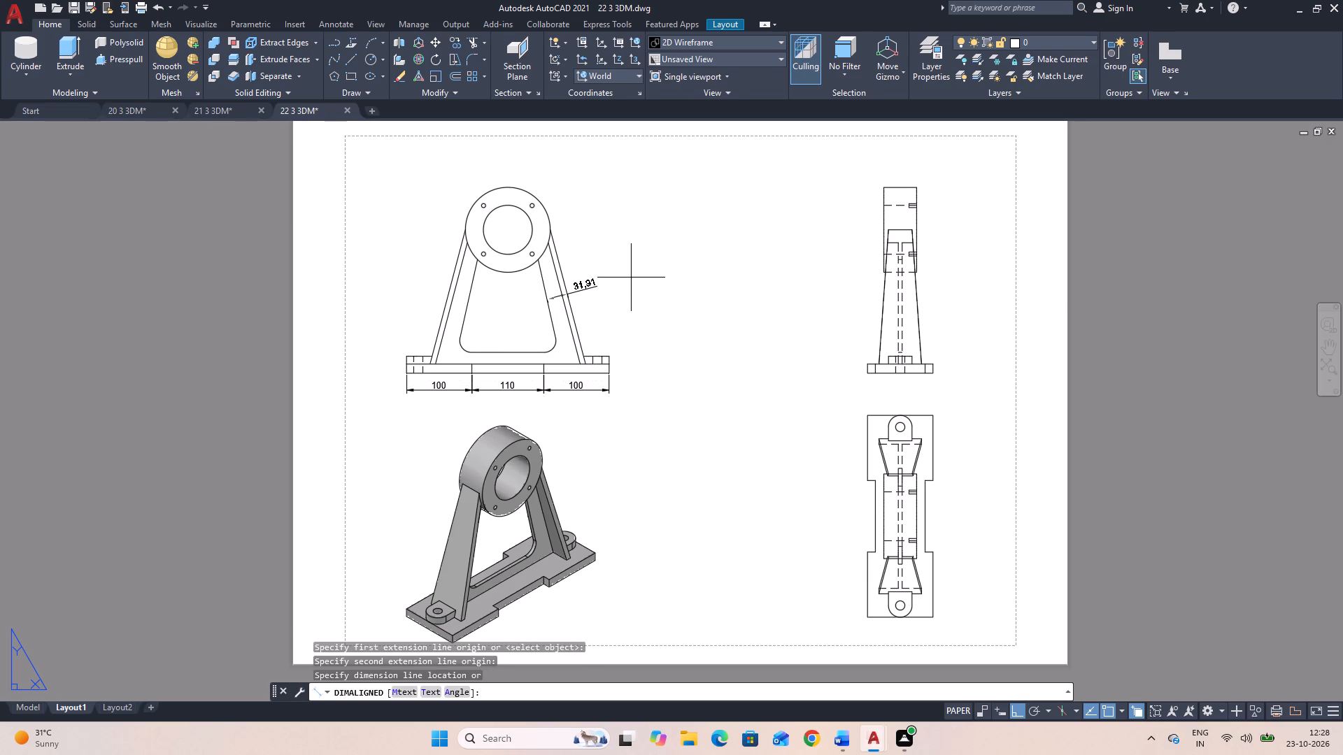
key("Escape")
Add an aligned dimension from the opening's sloped edge to the inner line of the adjacent sloped leg in the wide elevation view.
key("space")
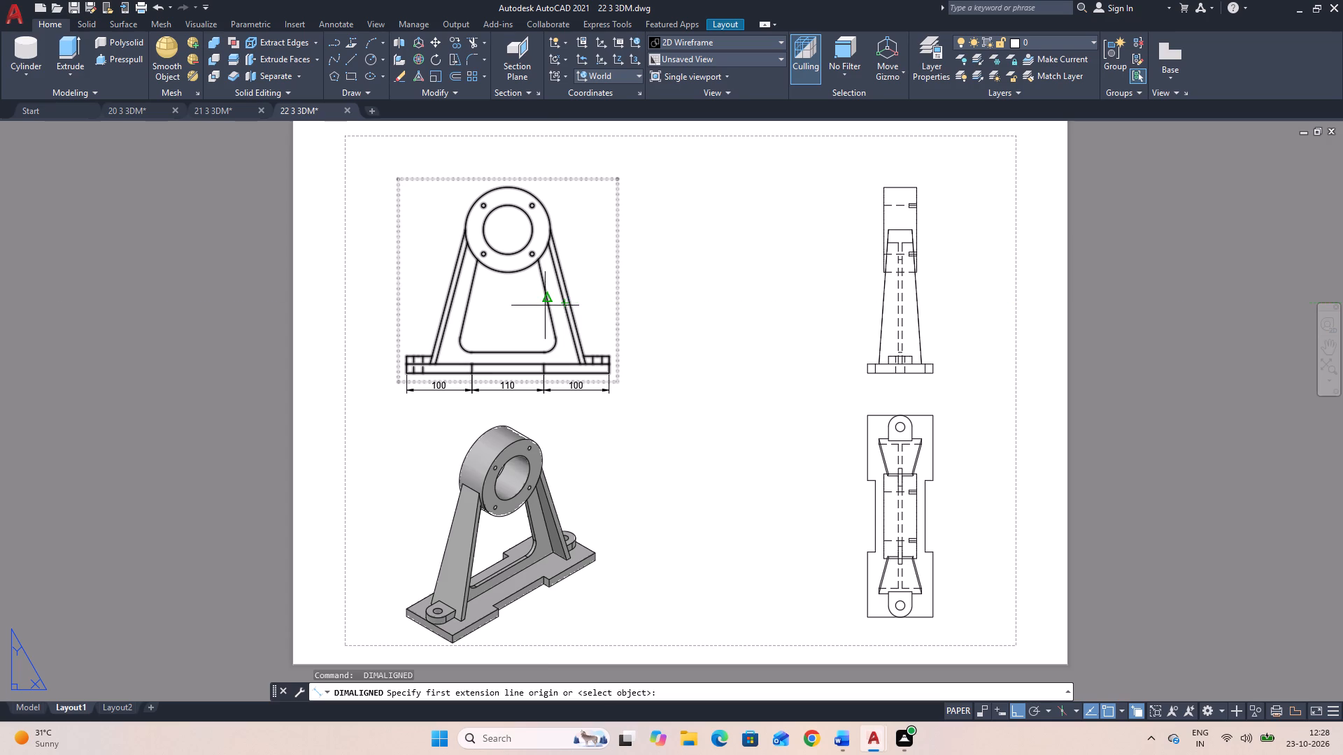
left_click(547, 299)
scroll(555, 296, "up", 3)
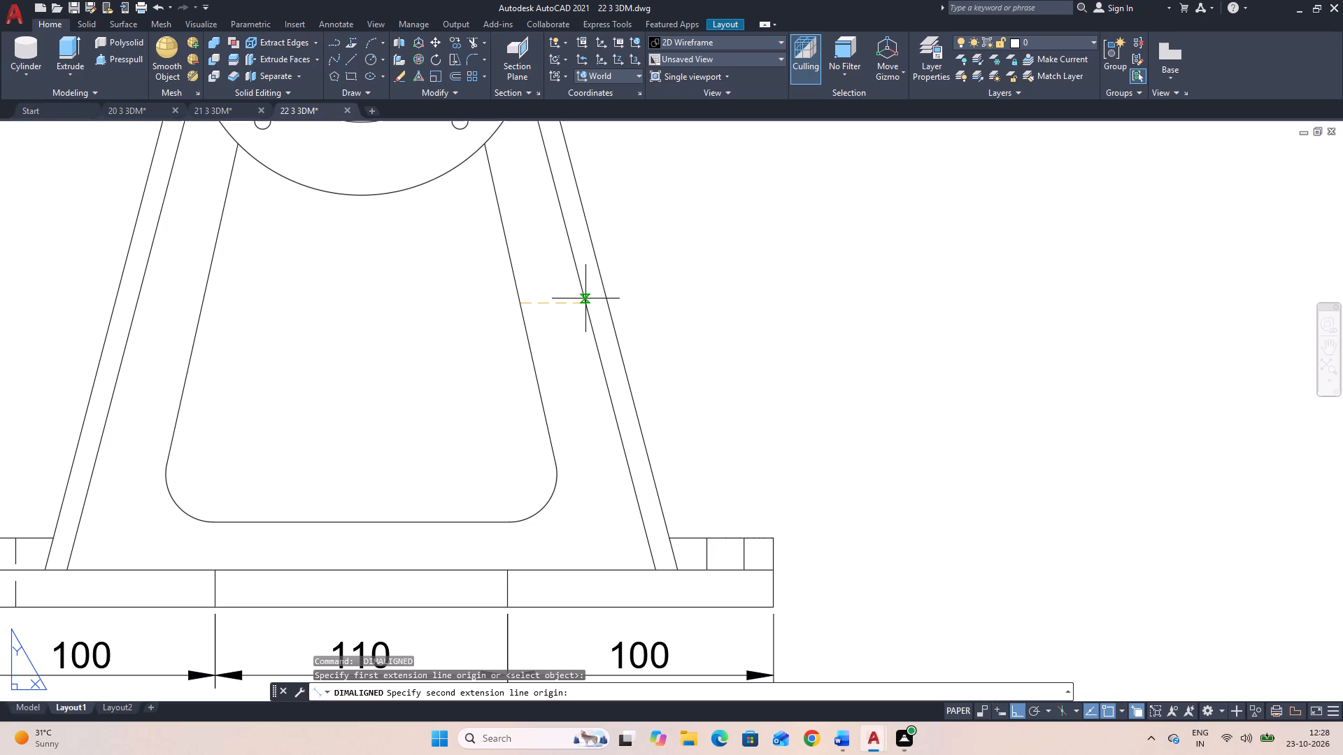
left_click(585, 288)
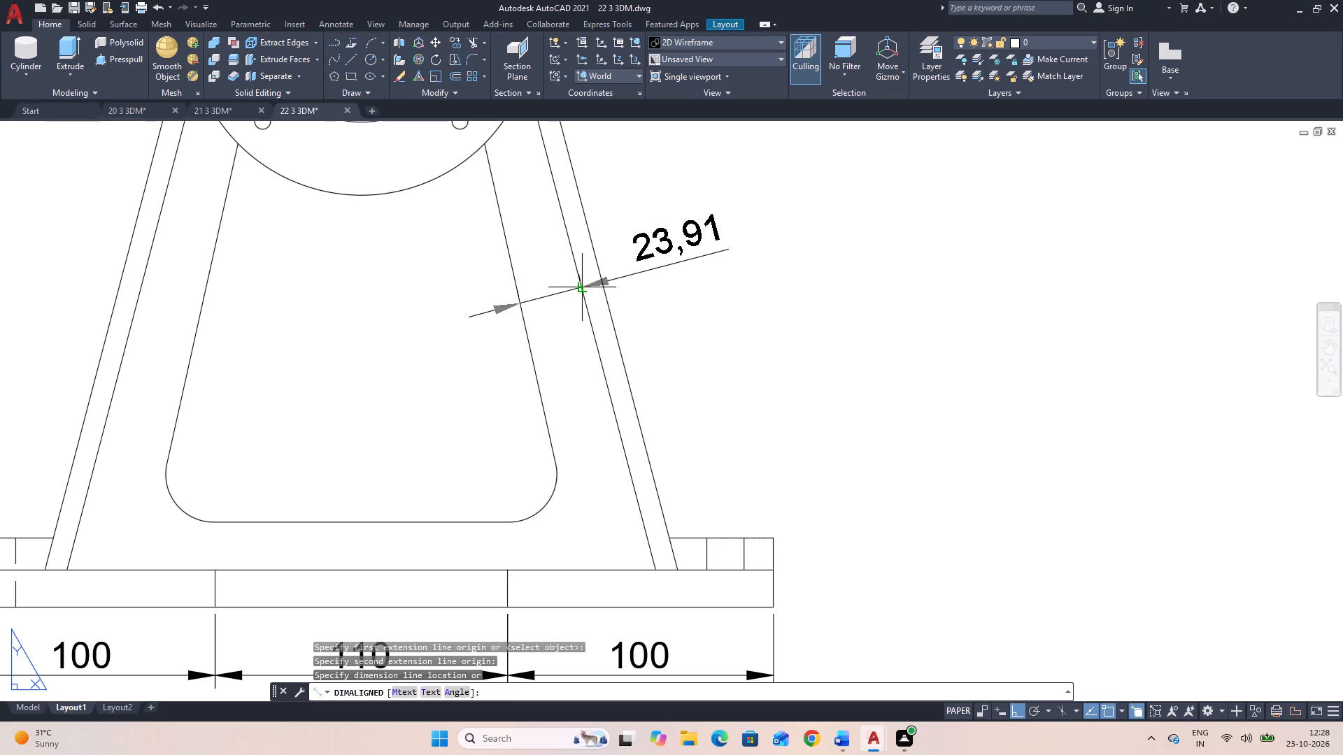
left_click(627, 265)
Override the sloped leg dimension's text with 25.
double_click(666, 233)
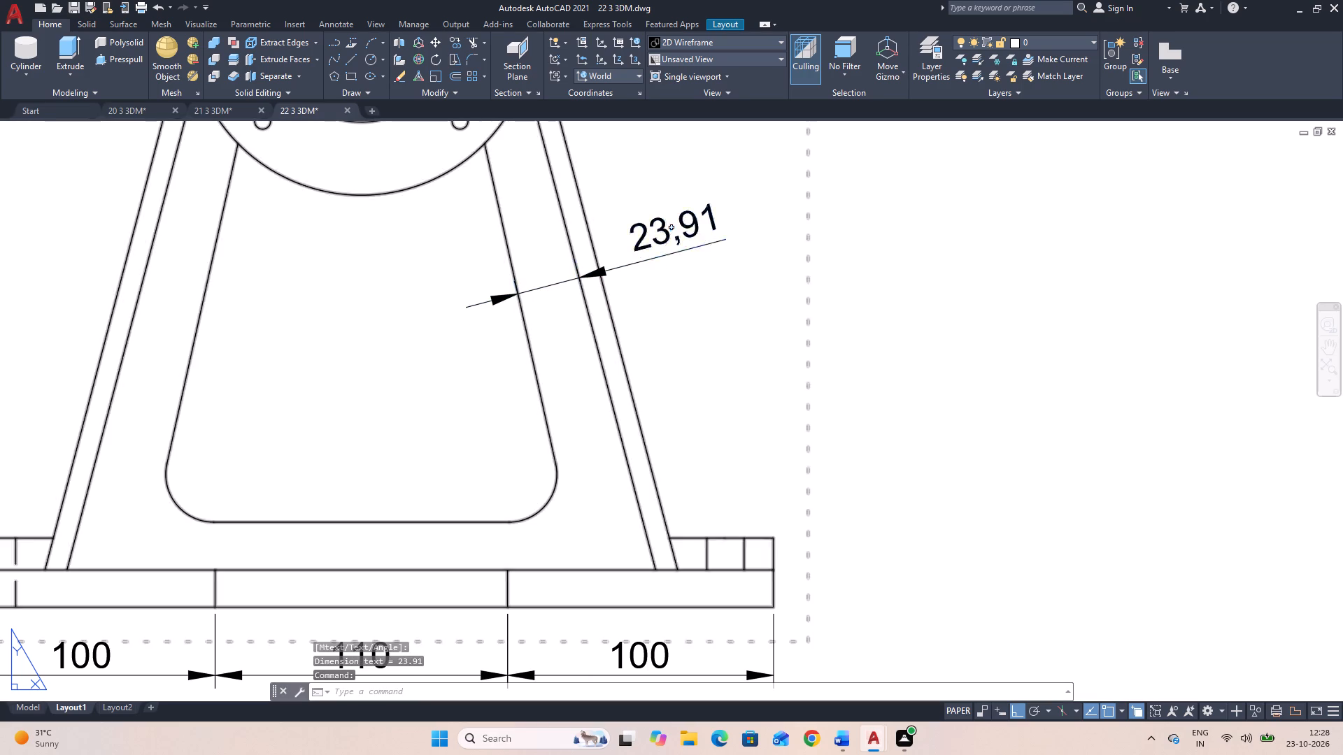
type("25")
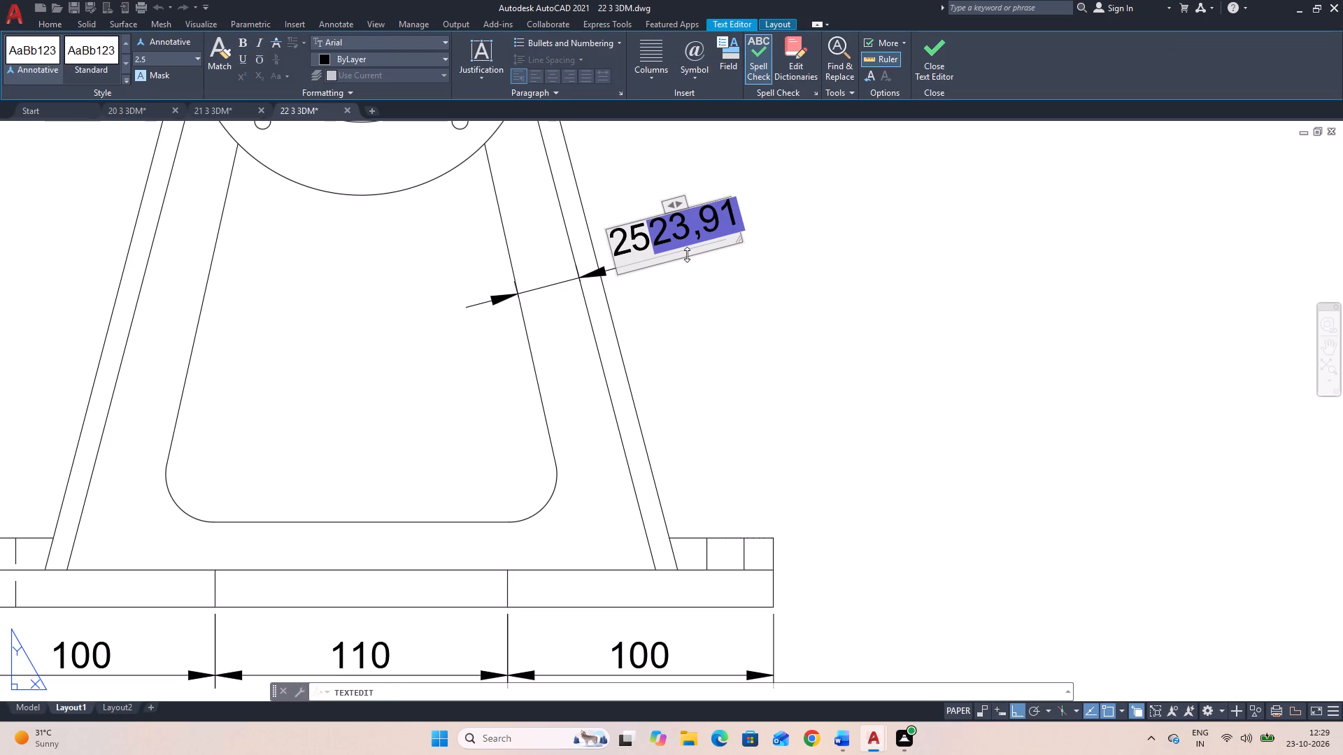
key("Right")
key("BackSpace")
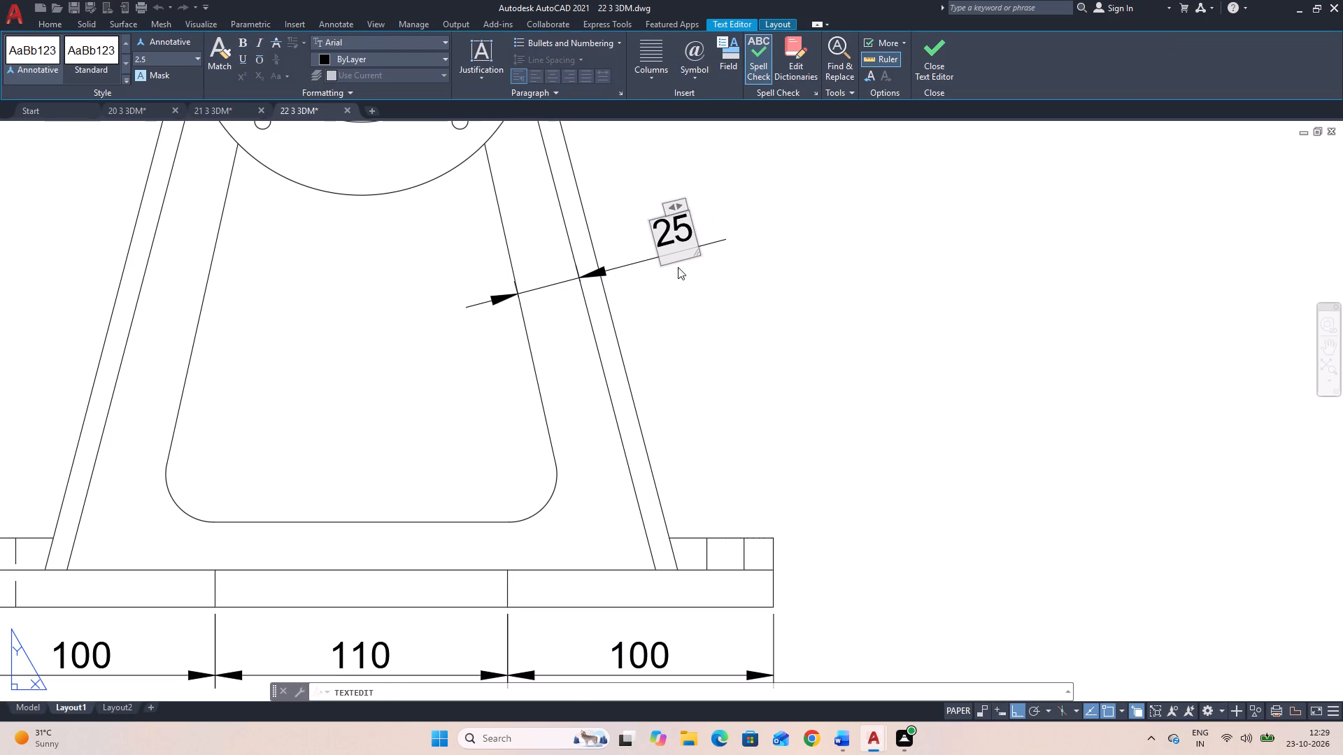
left_click(686, 289)
scroll(687, 290, "down", 3)
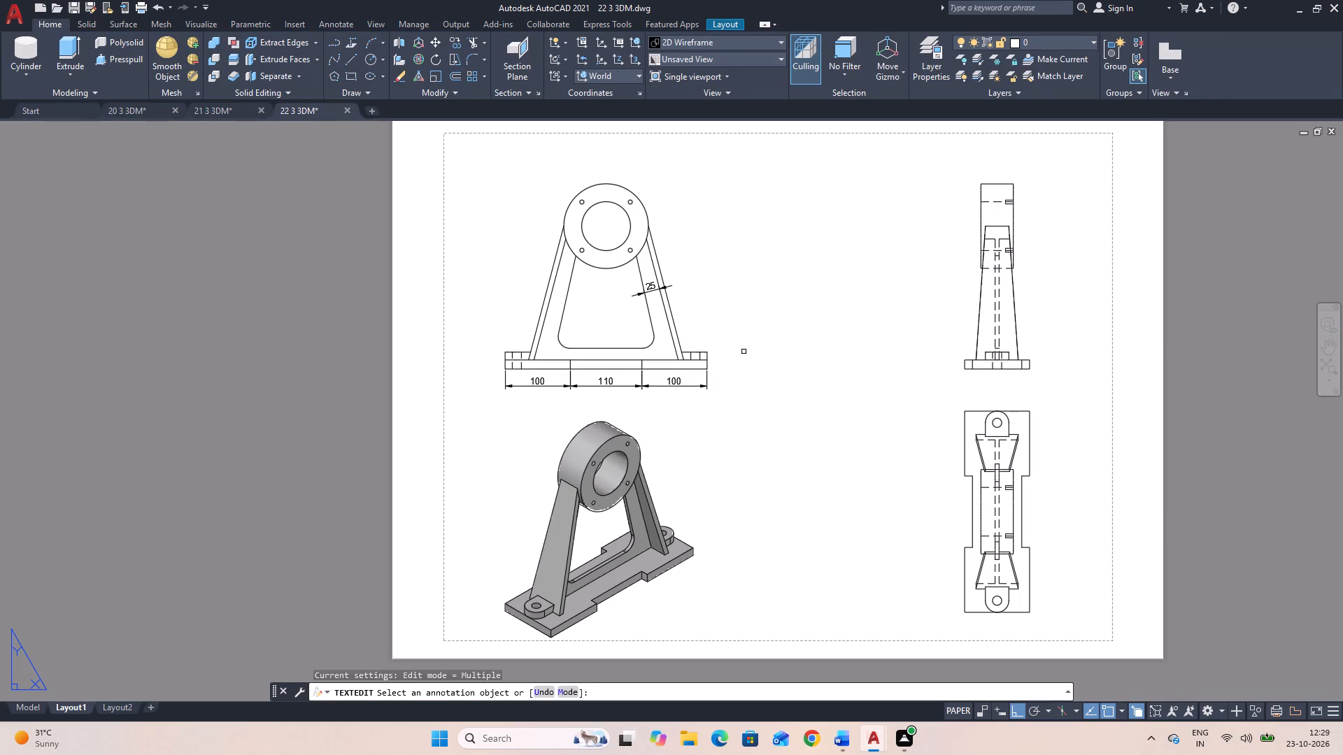
key("space")
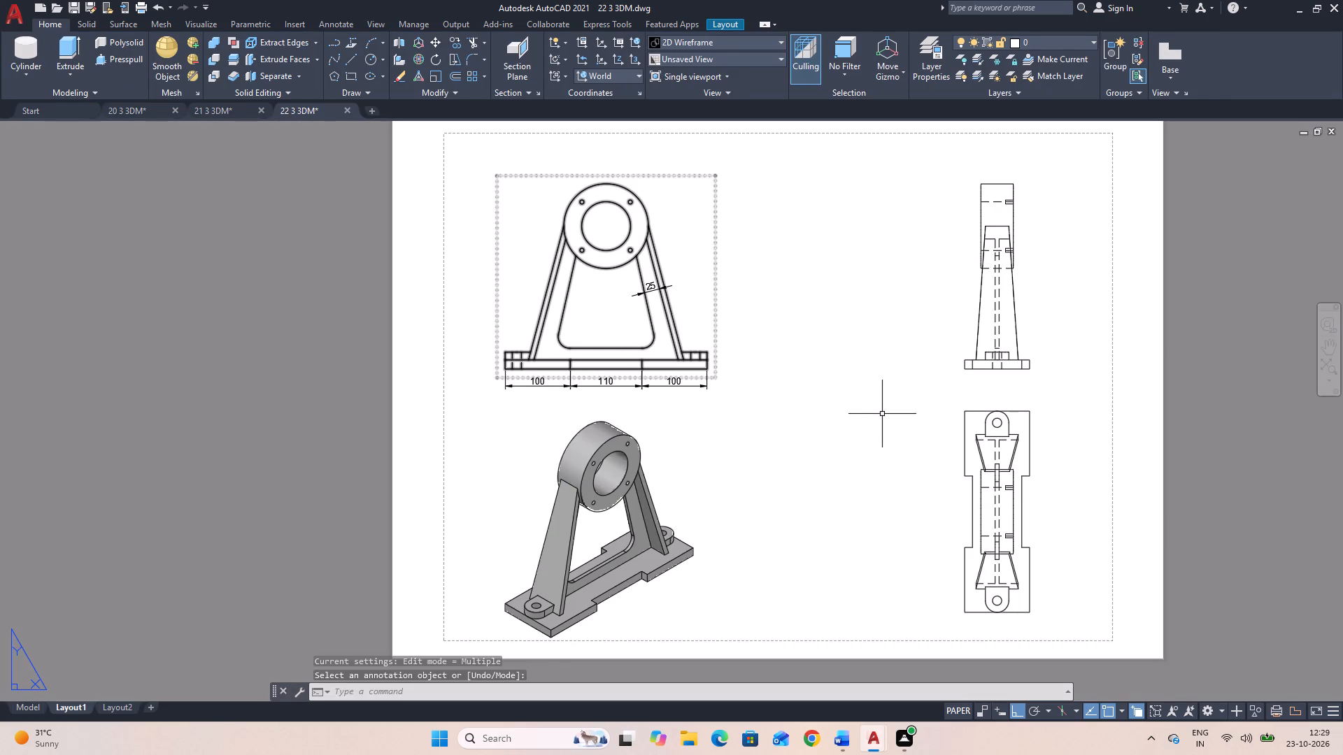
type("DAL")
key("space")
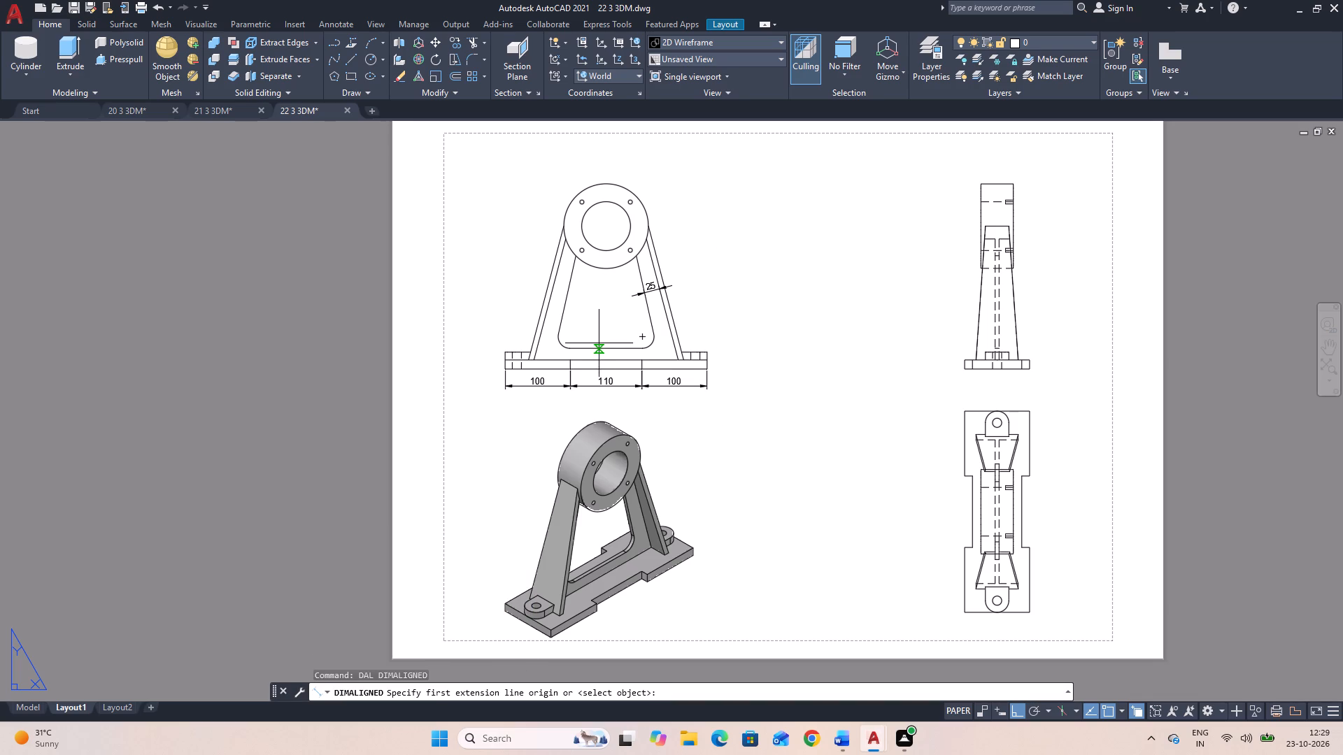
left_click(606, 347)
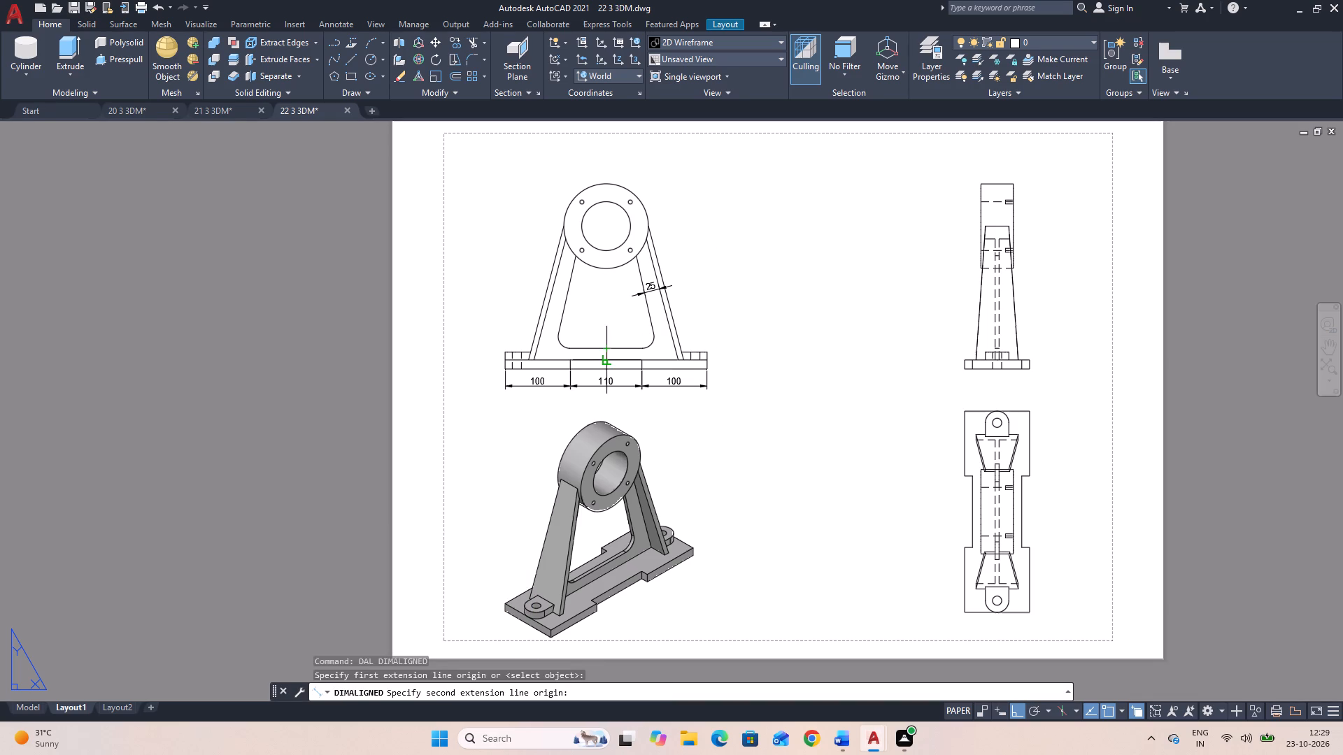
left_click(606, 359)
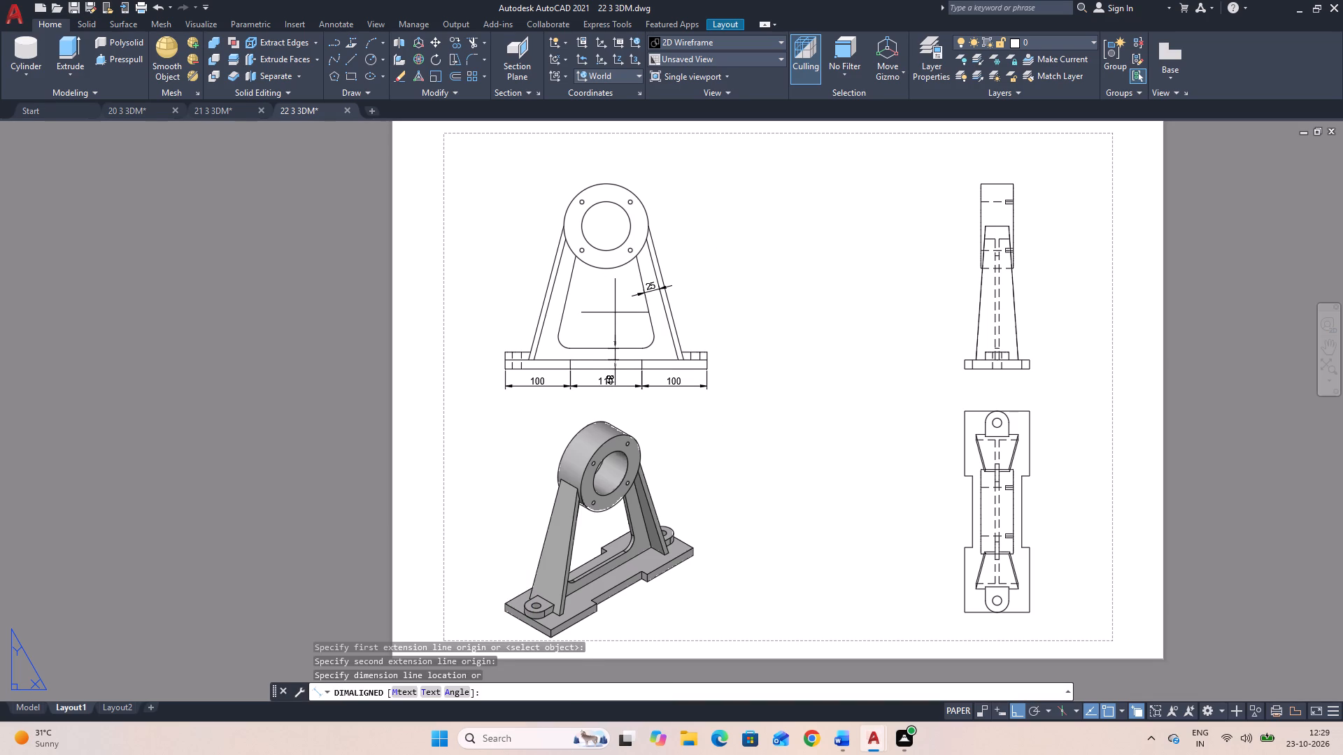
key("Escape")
Add an aligned dimension from the base's top edge to the opening's bottom edge in the wide elevation view, with its text inside the opening.
key("space")
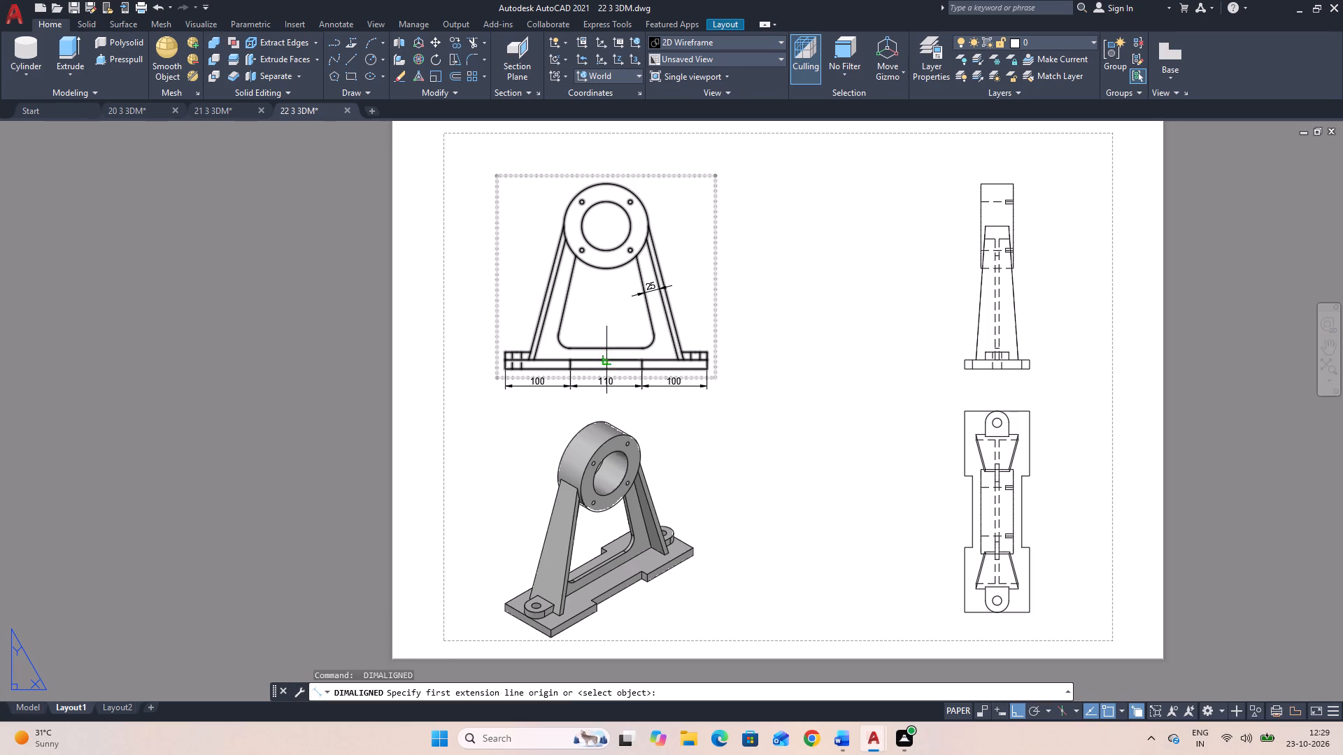
left_click(607, 357)
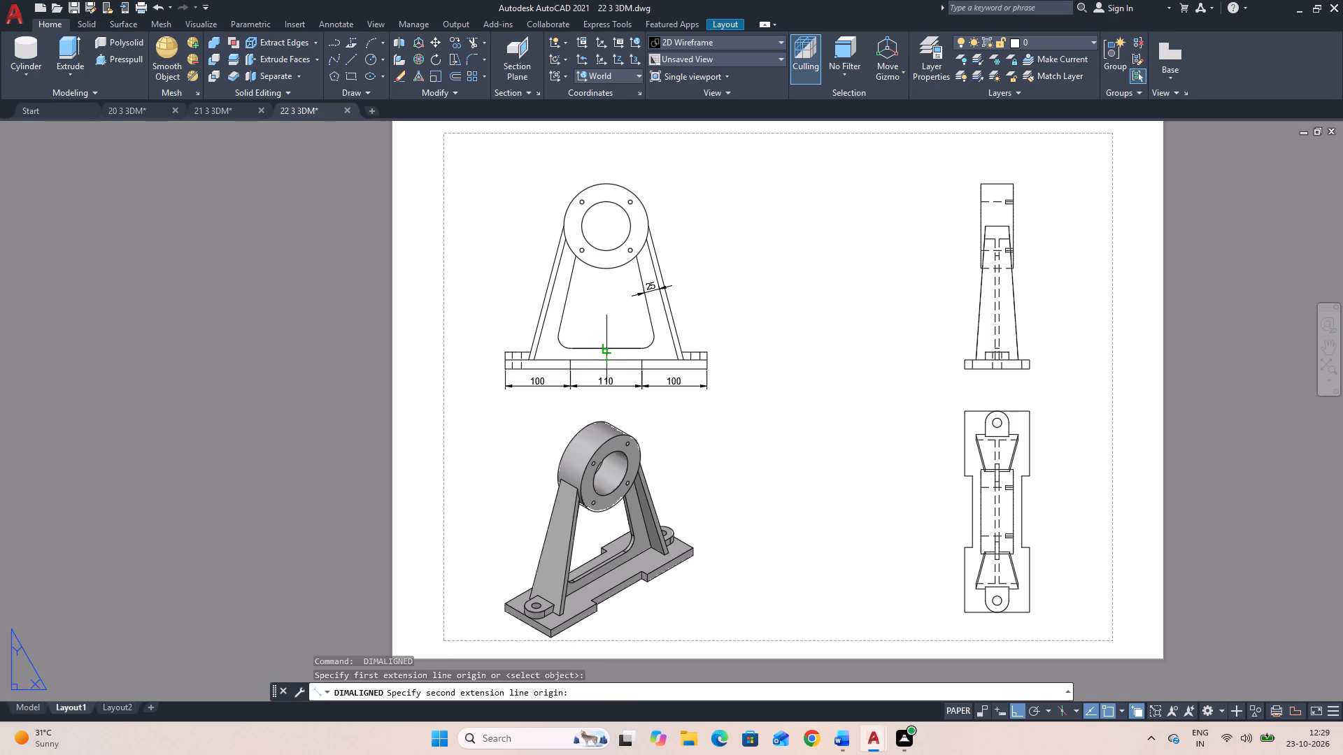
left_click(608, 350)
left_click(614, 340)
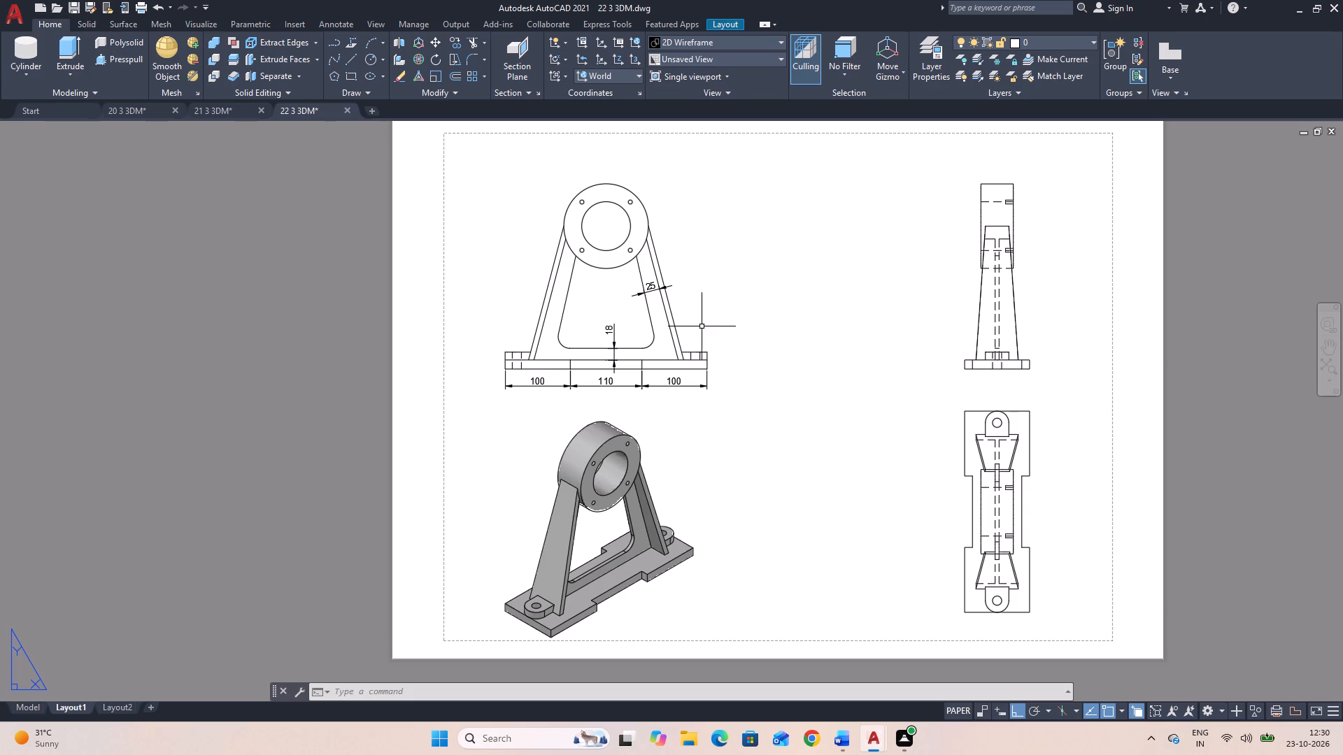
Add an aligned dimension across the two sloped lines of the leg, just below the 25 dimension in the wide elevation view.
key("space")
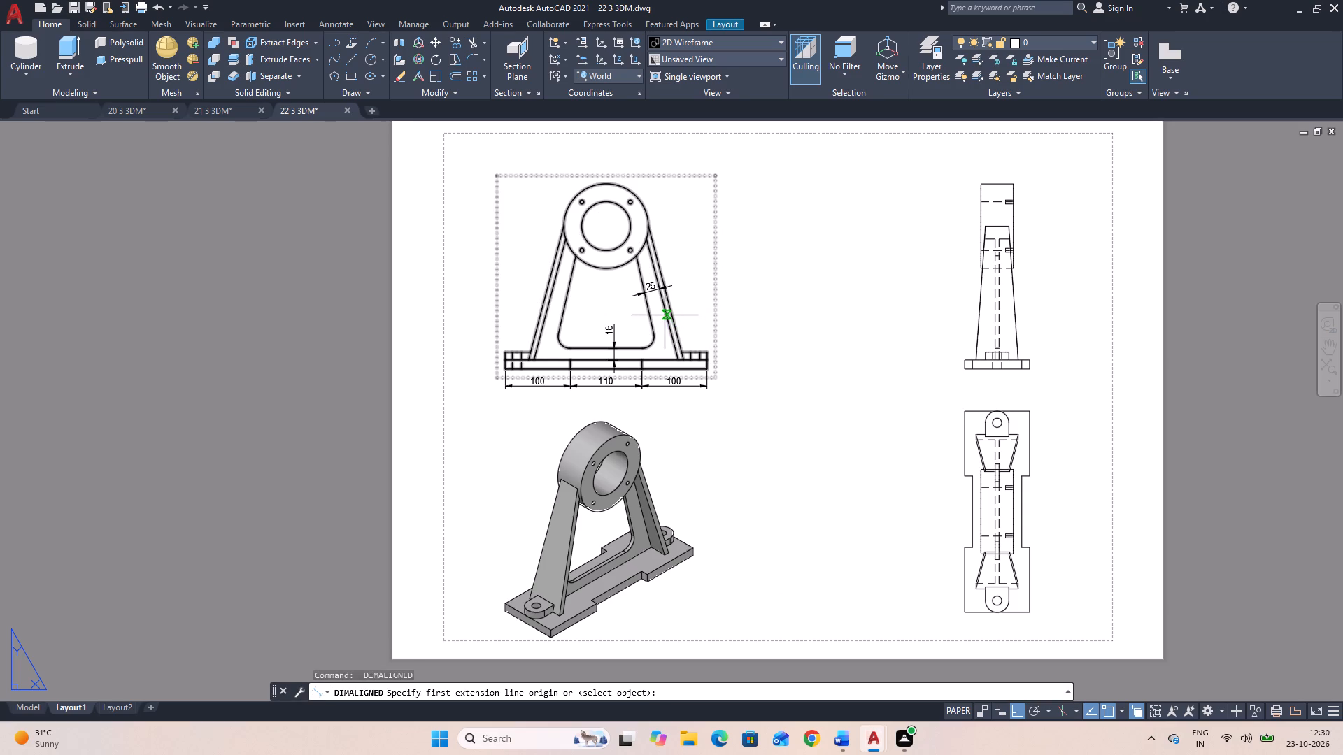
left_click(664, 303)
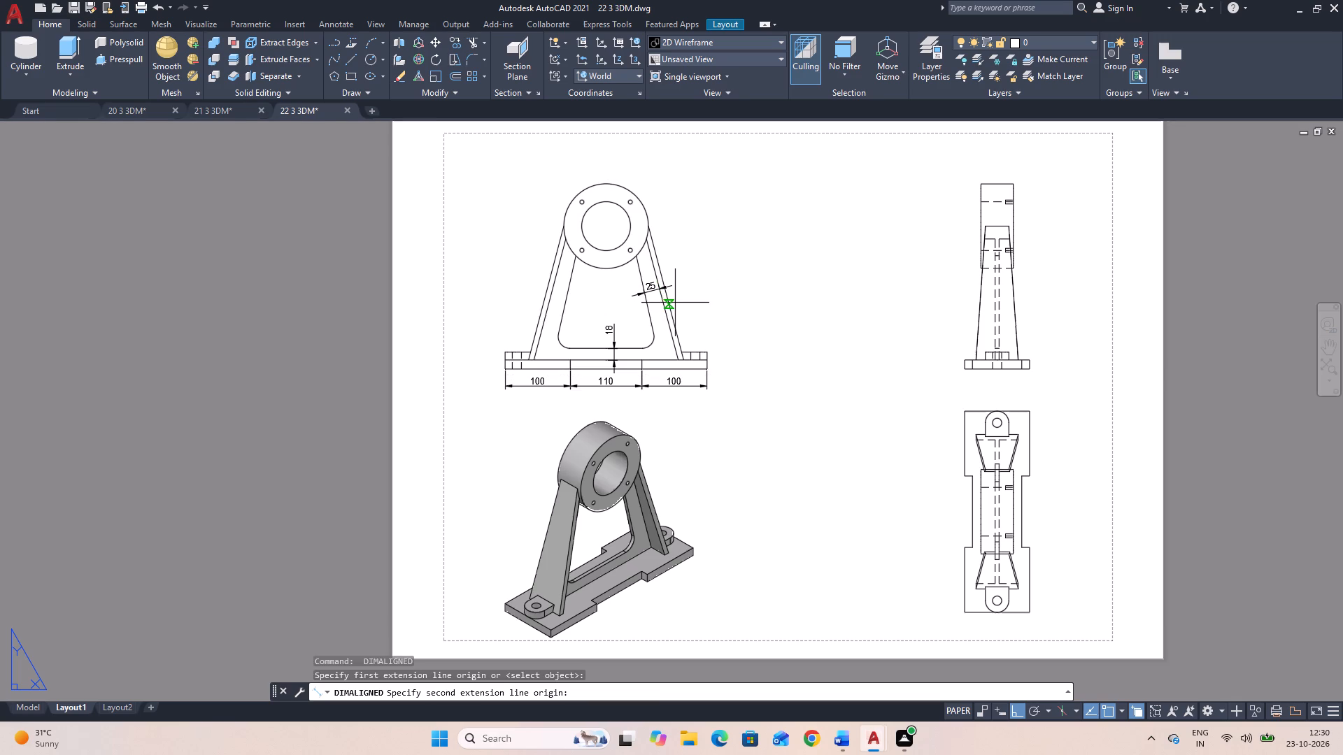
left_click(668, 303)
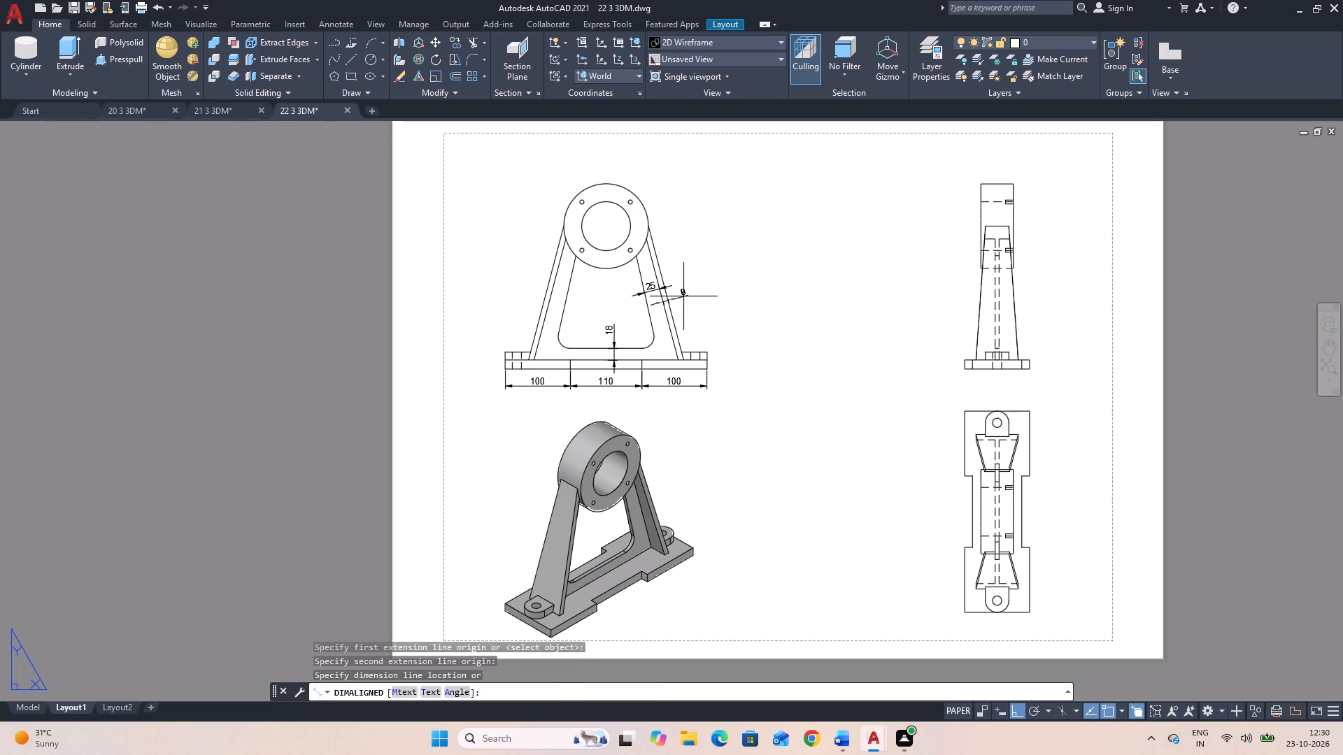
left_click(683, 296)
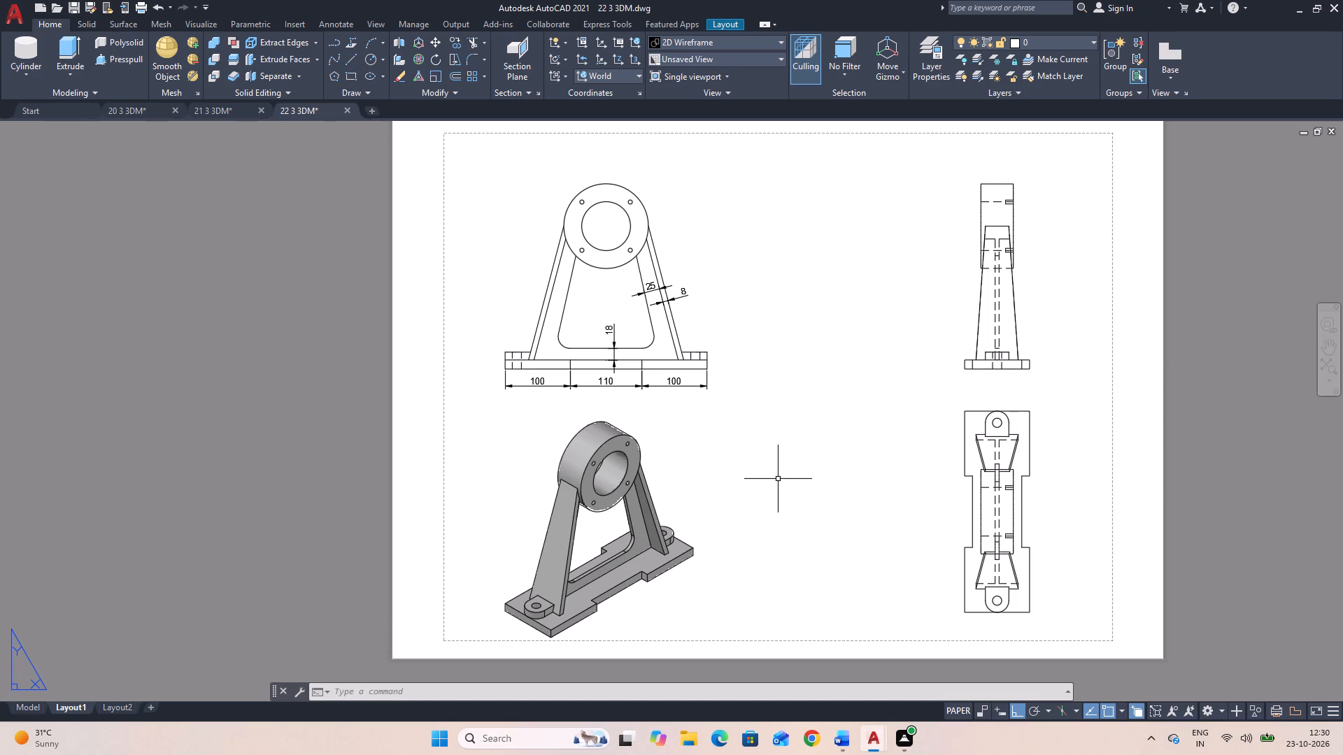
Dimension the height from the base's bottom edge to the bore centre, placing it outside the leg opposite the 25 dimension.
key("space")
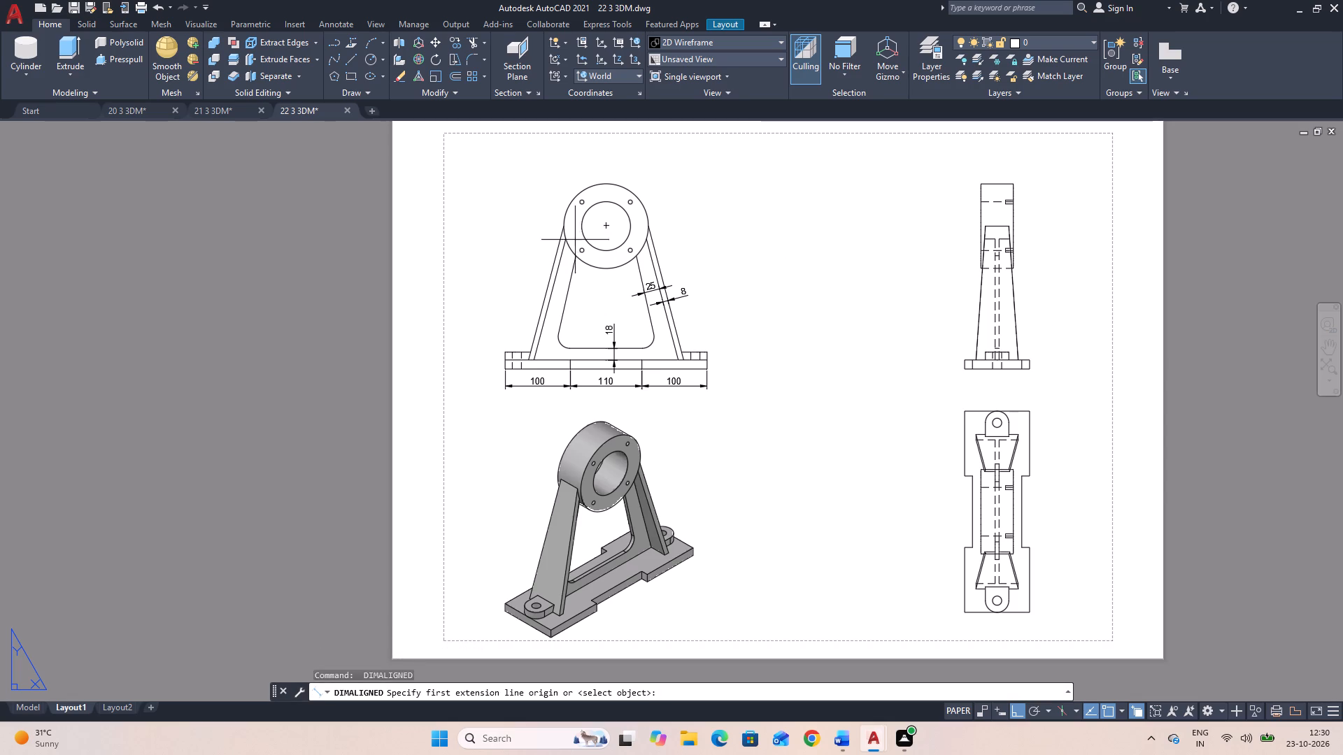
left_click(607, 226)
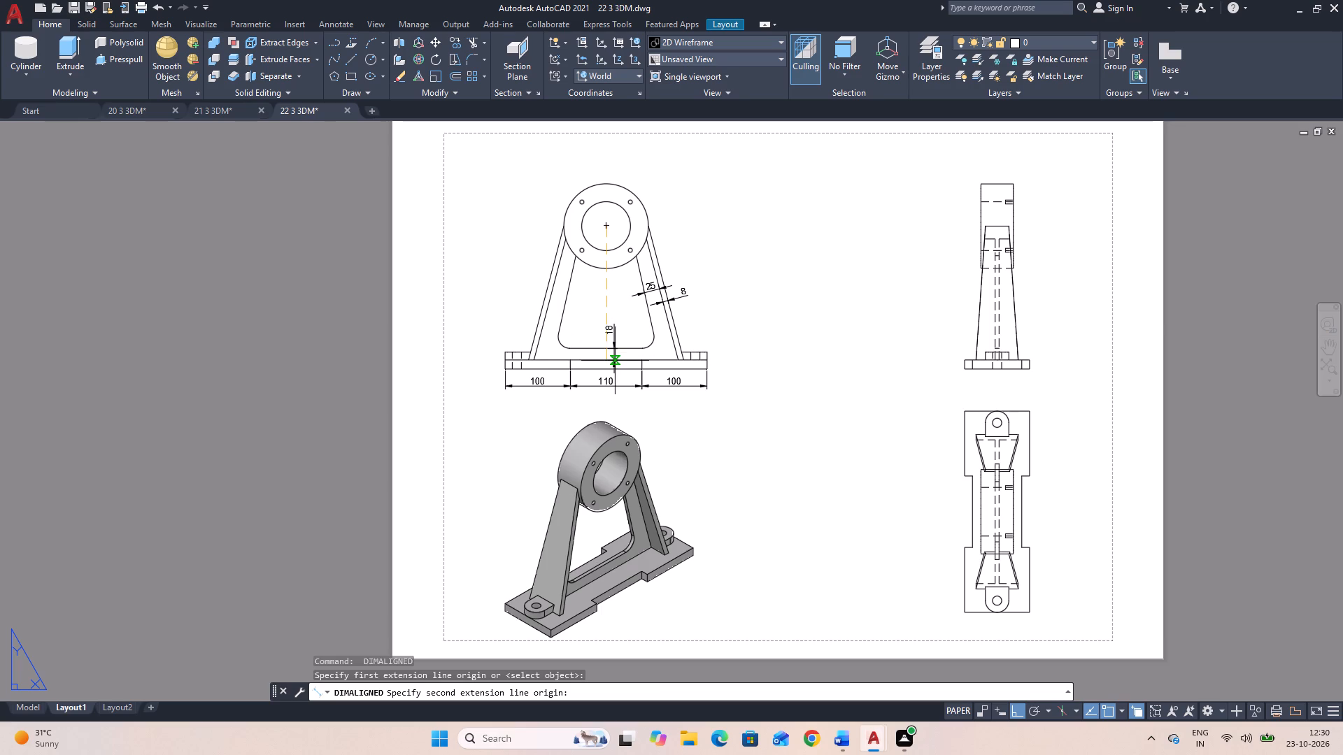
scroll(604, 364, "up", 3)
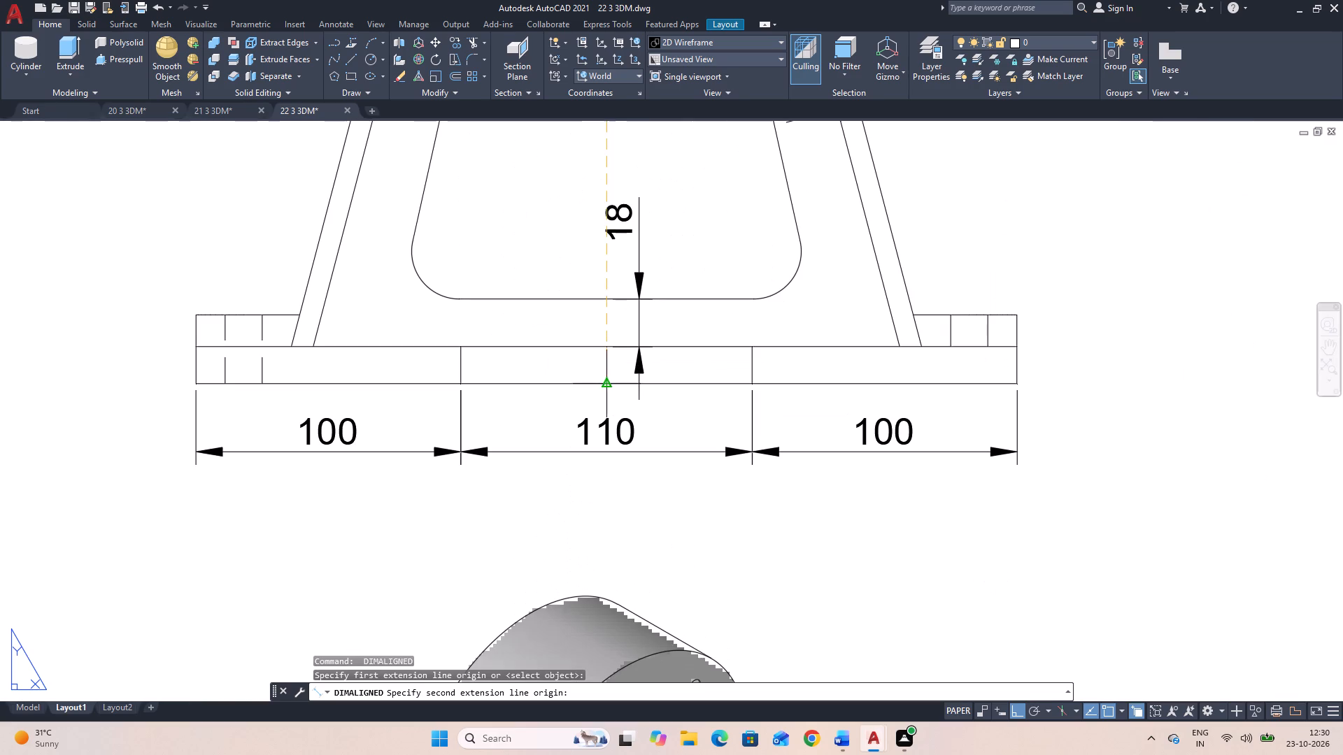
left_click(610, 384)
scroll(601, 383, "down", 3)
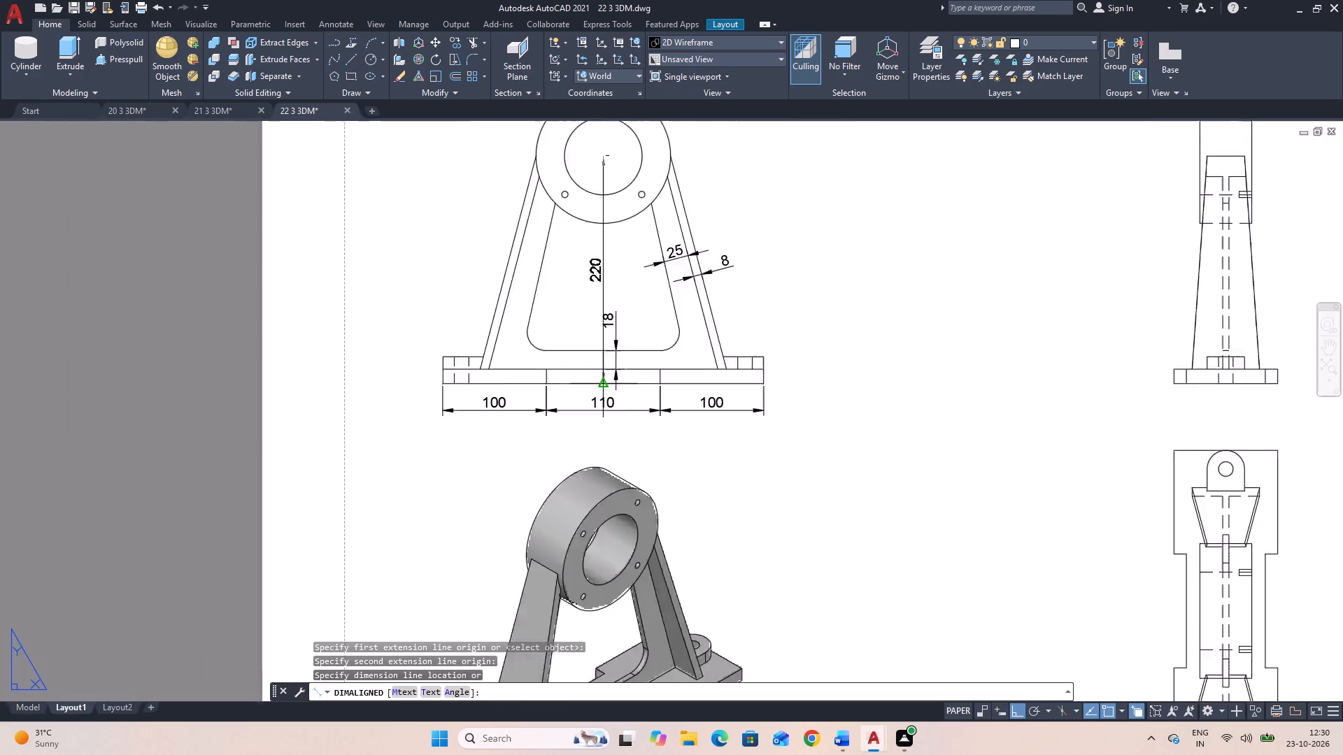
left_click(485, 366)
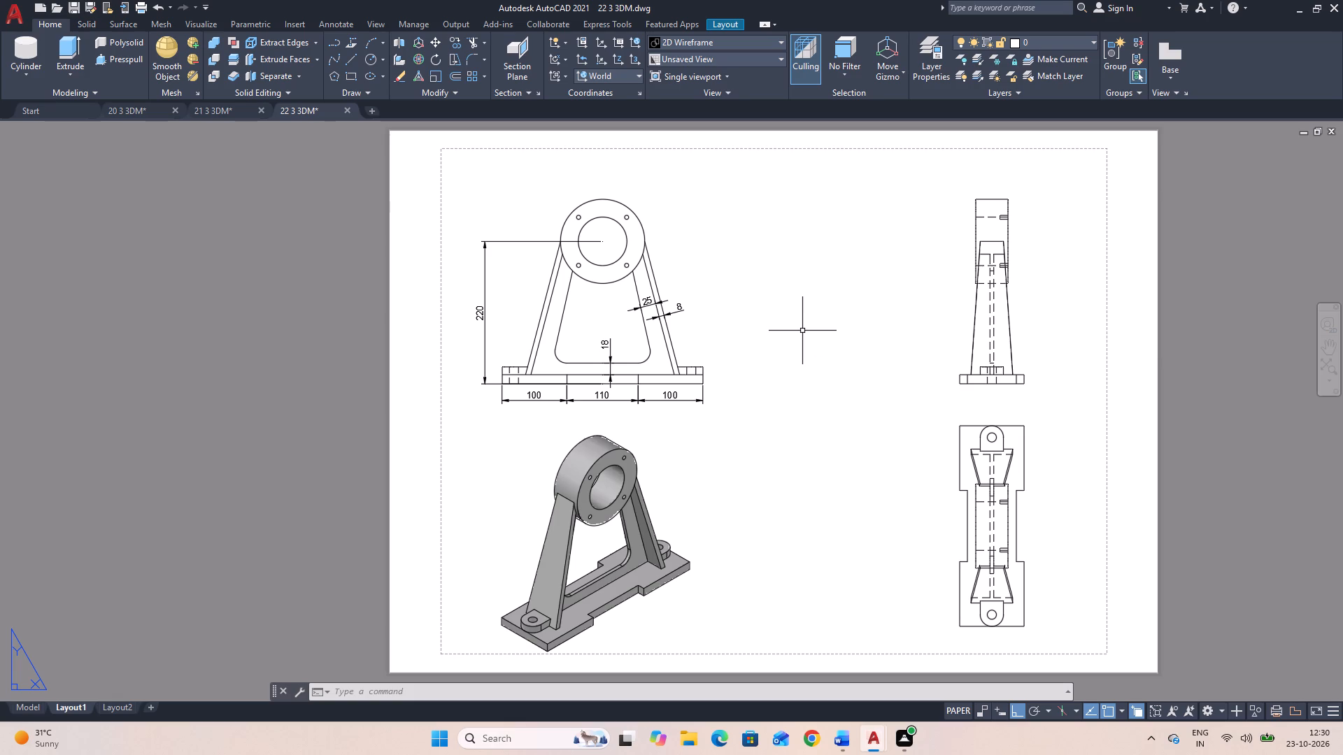
Add diameter dimensions to the outer circle and the central bore of the ring in the wide elevation view.
type("DDI")
key("space")
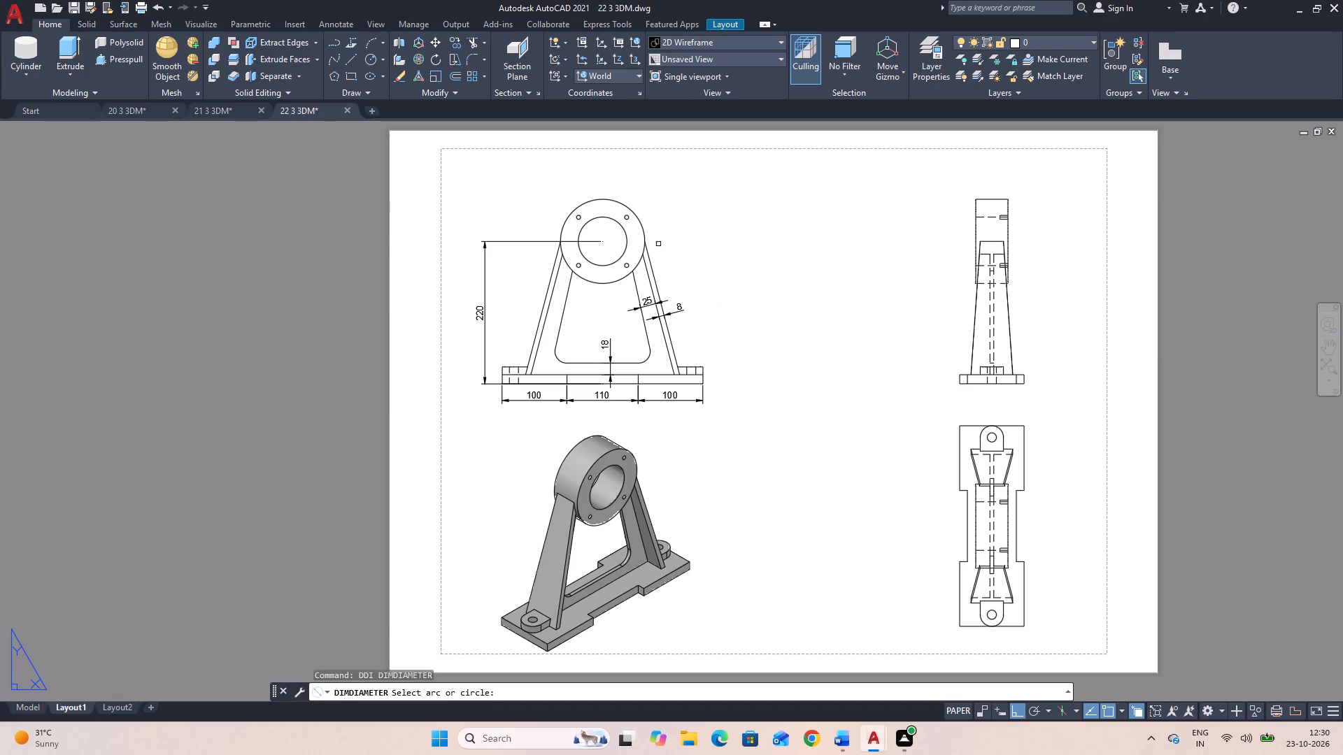
left_click(645, 231)
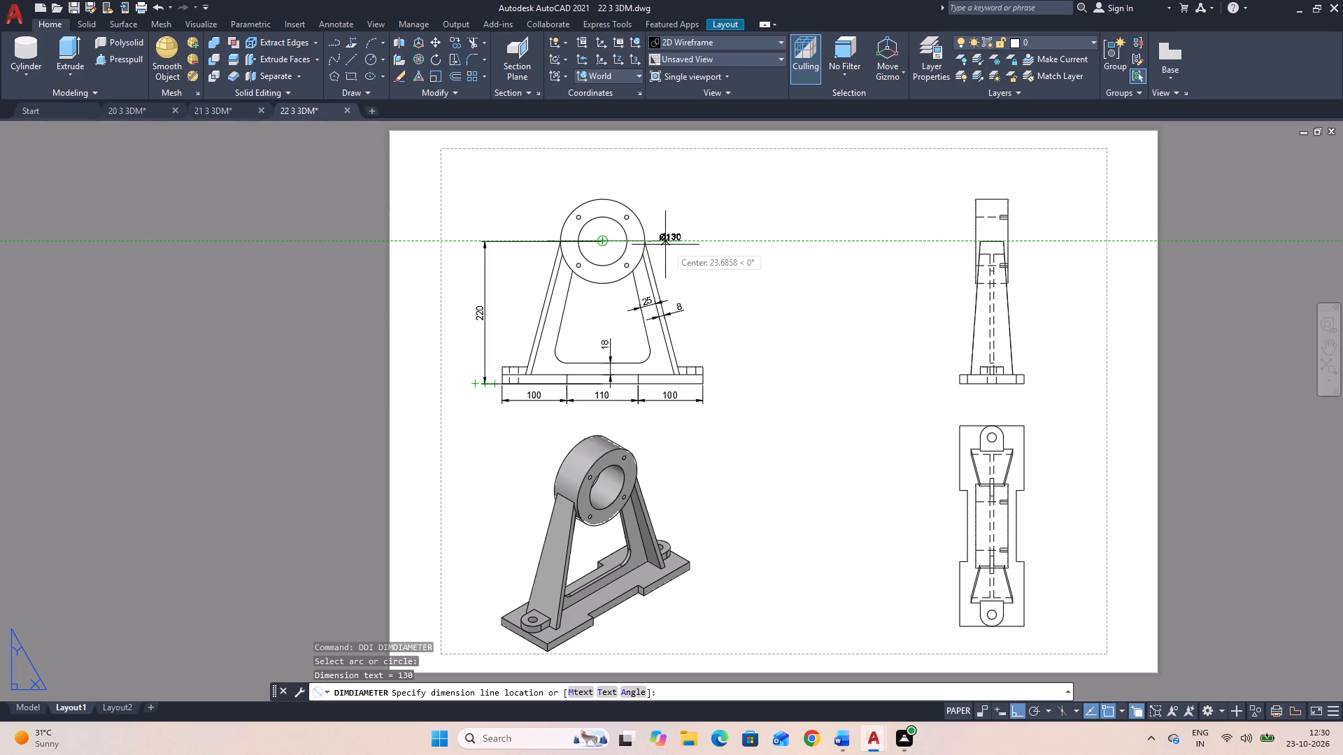
left_click(677, 238)
key("space")
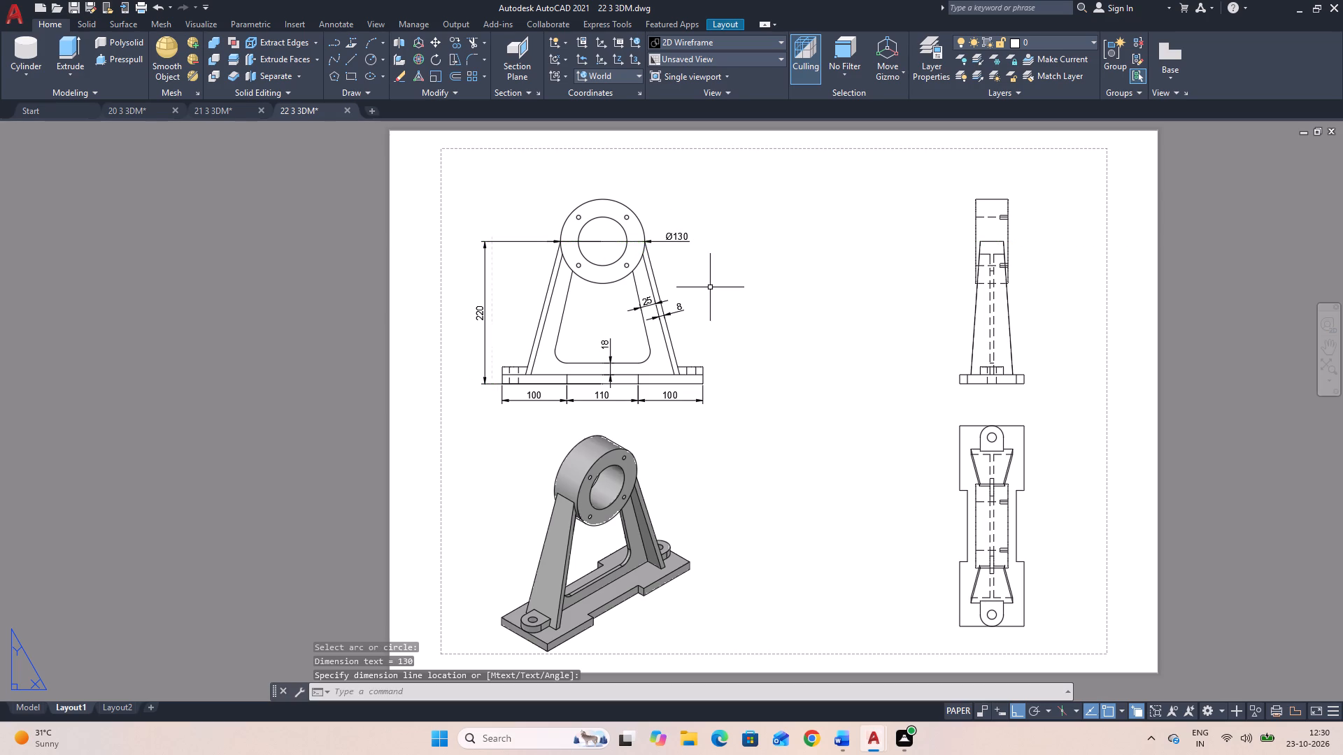
left_click(623, 229)
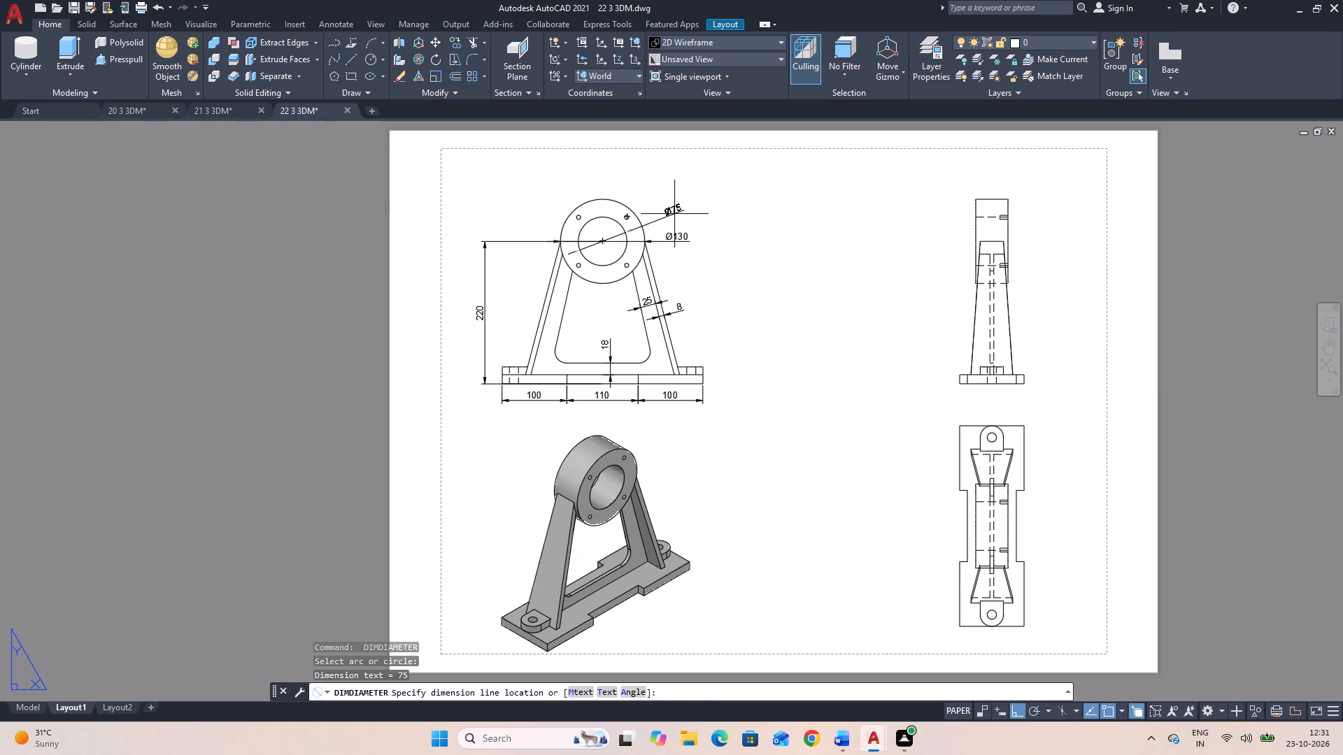
left_click(674, 214)
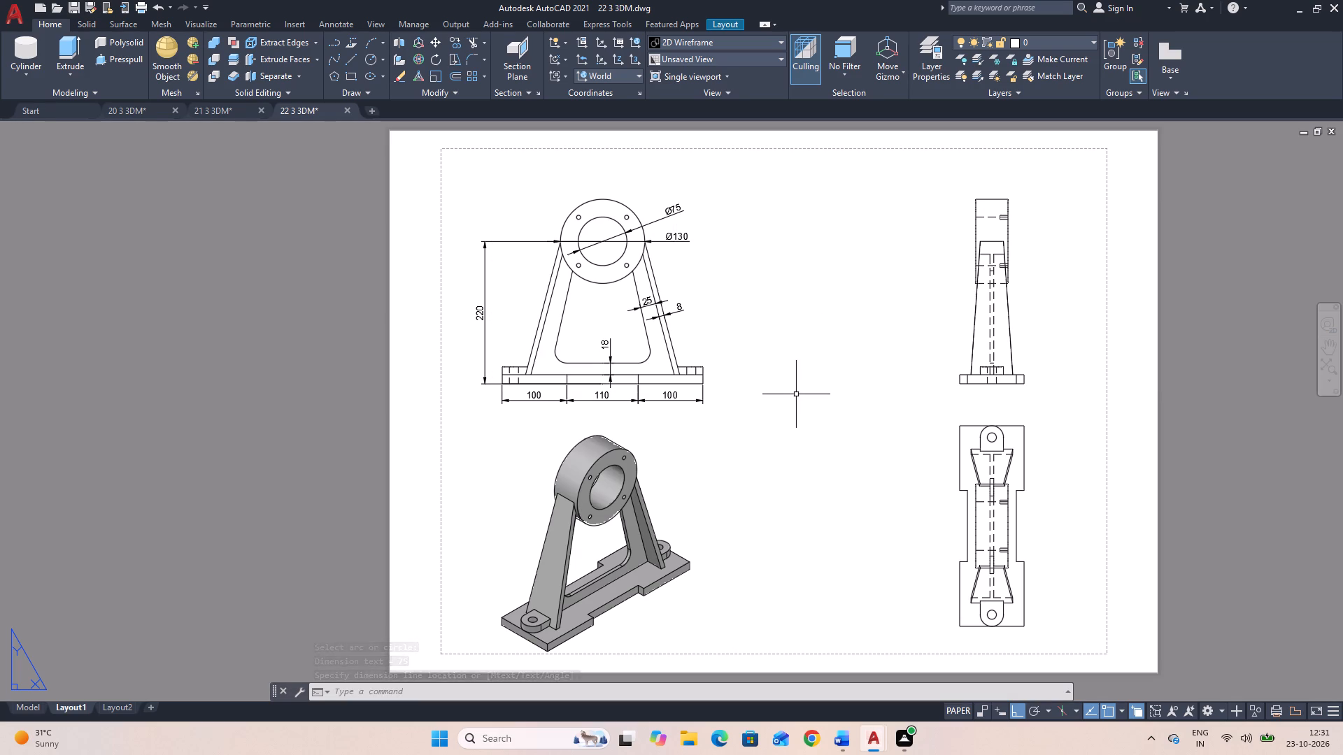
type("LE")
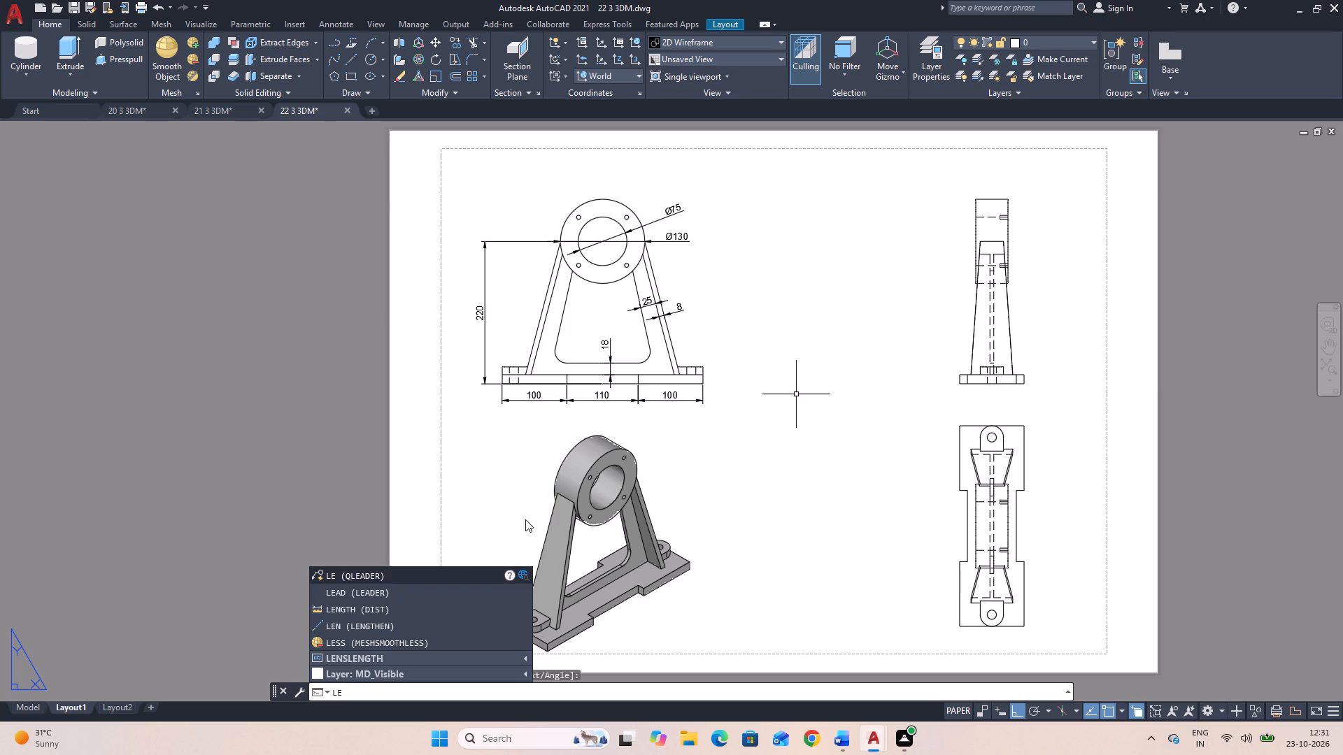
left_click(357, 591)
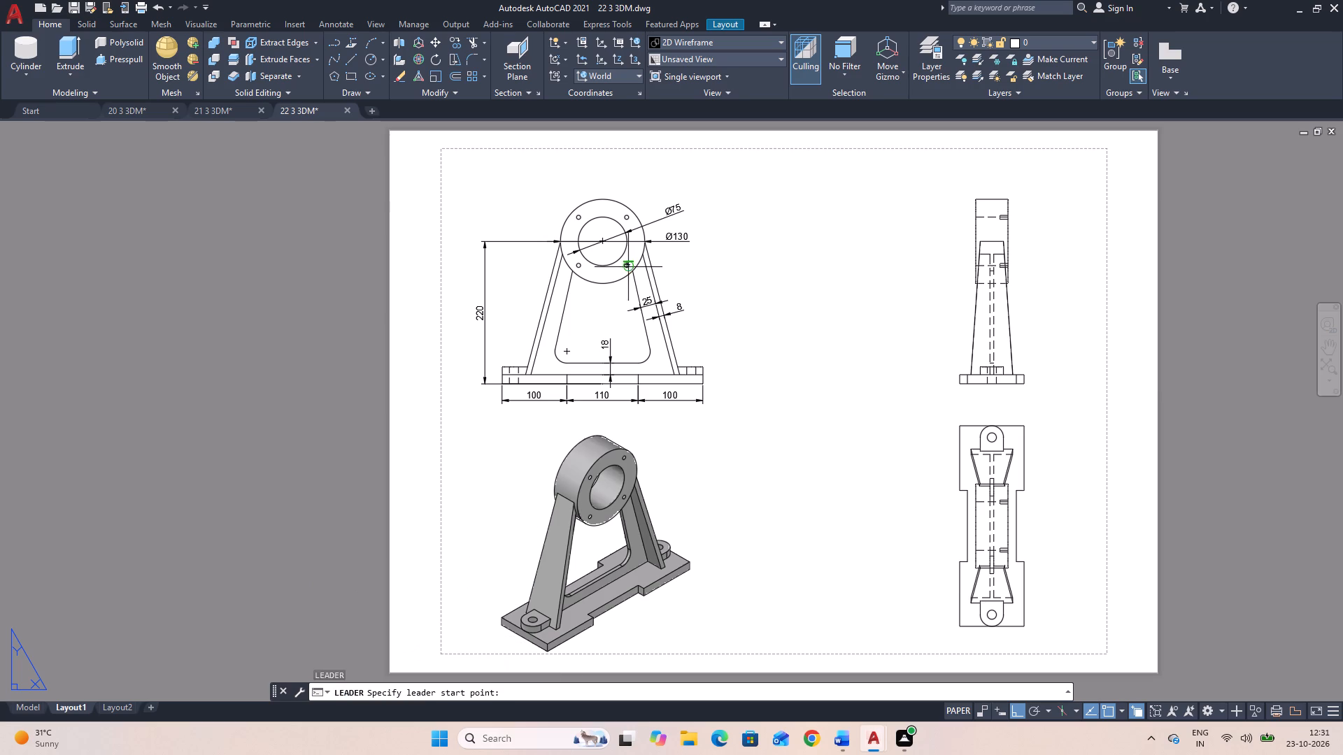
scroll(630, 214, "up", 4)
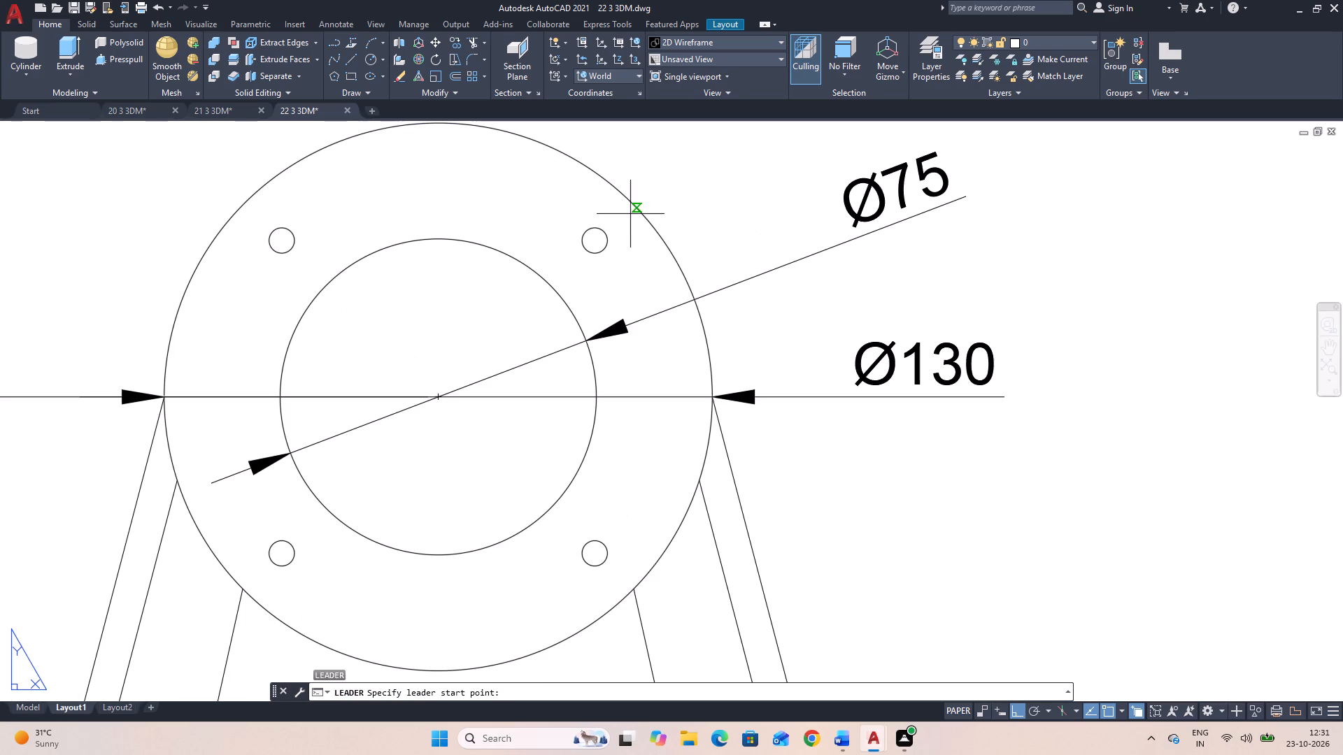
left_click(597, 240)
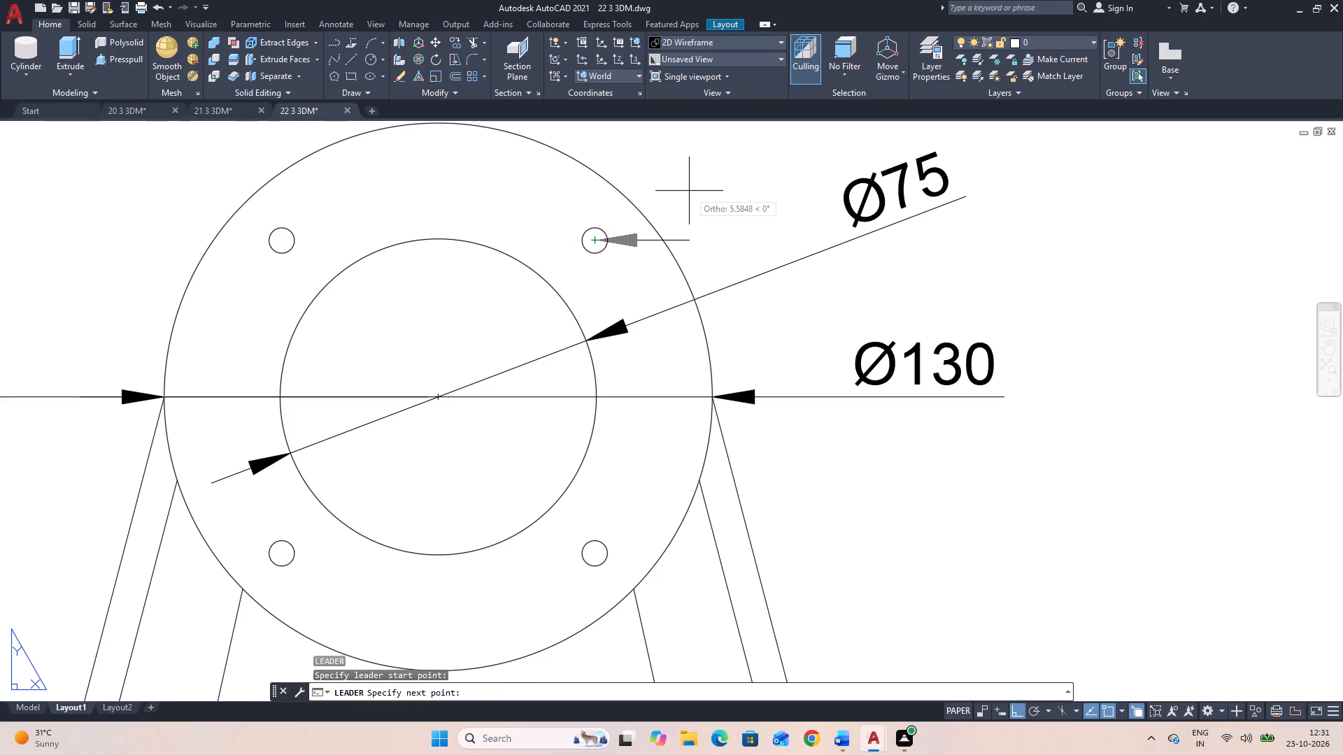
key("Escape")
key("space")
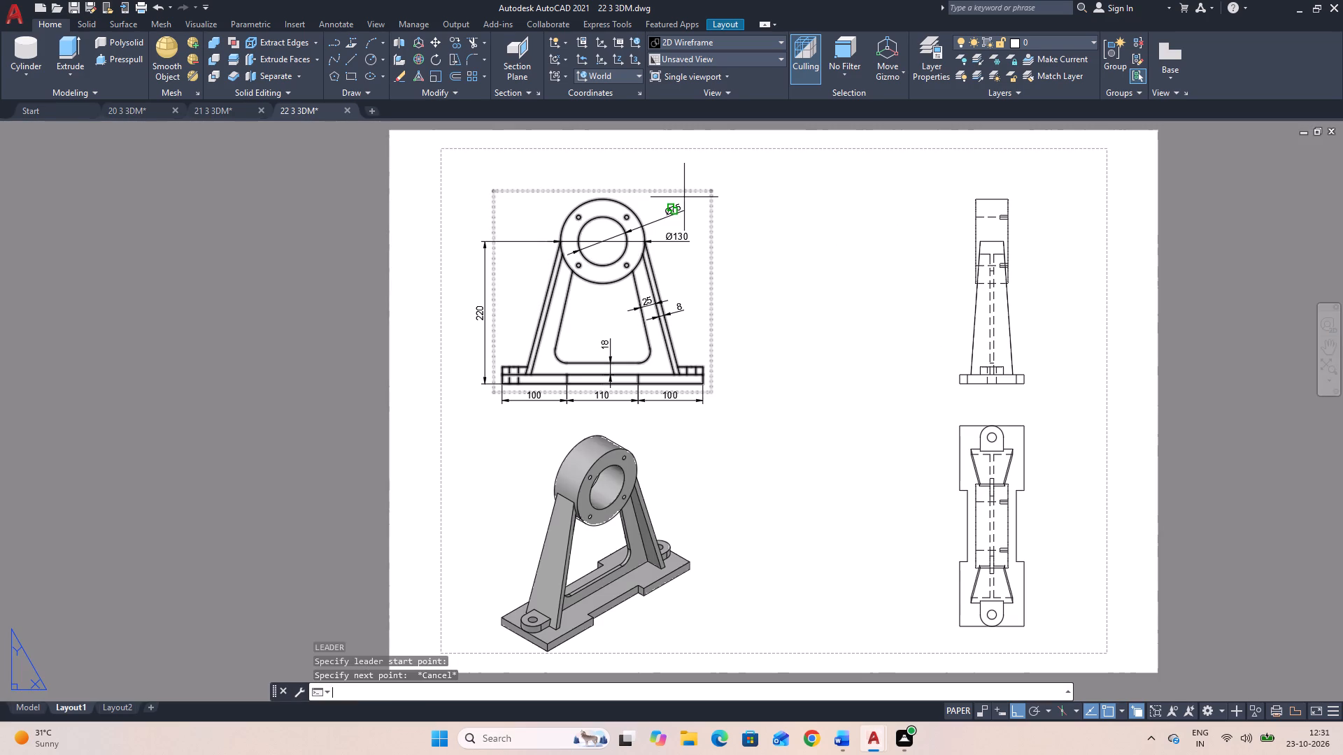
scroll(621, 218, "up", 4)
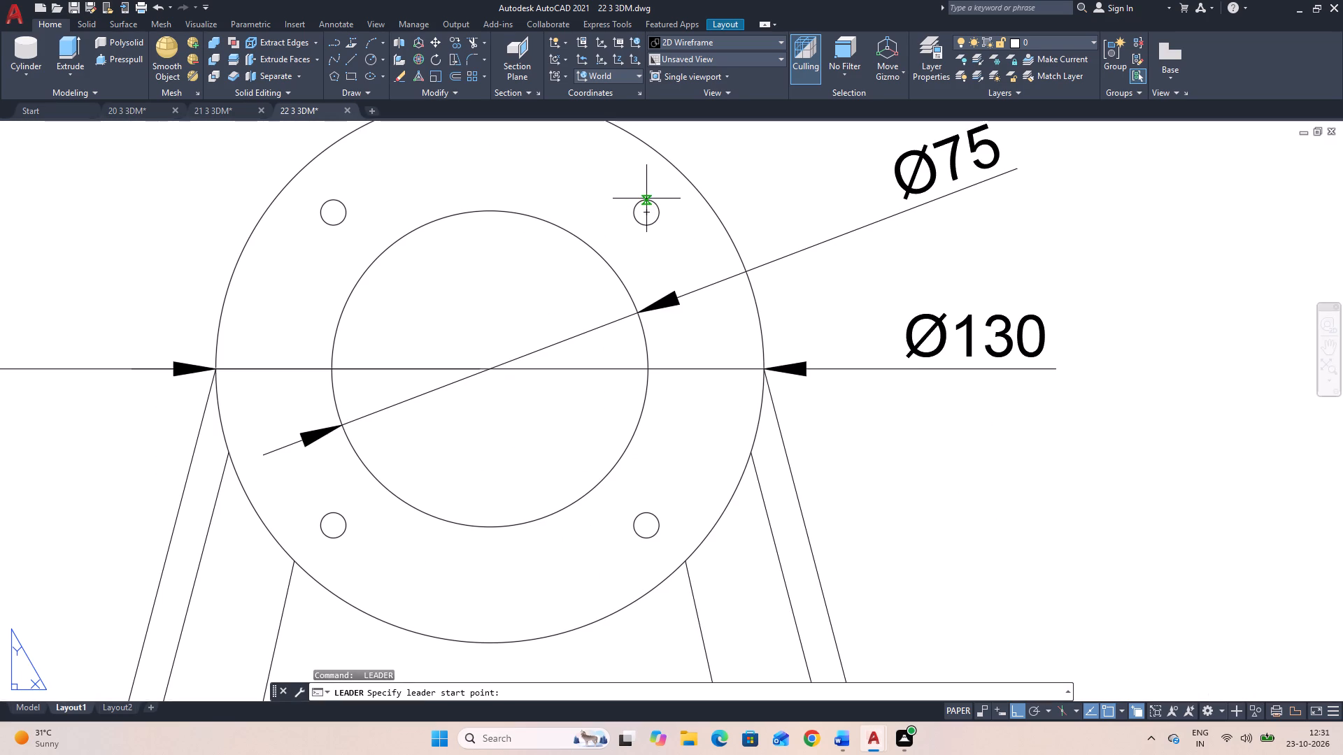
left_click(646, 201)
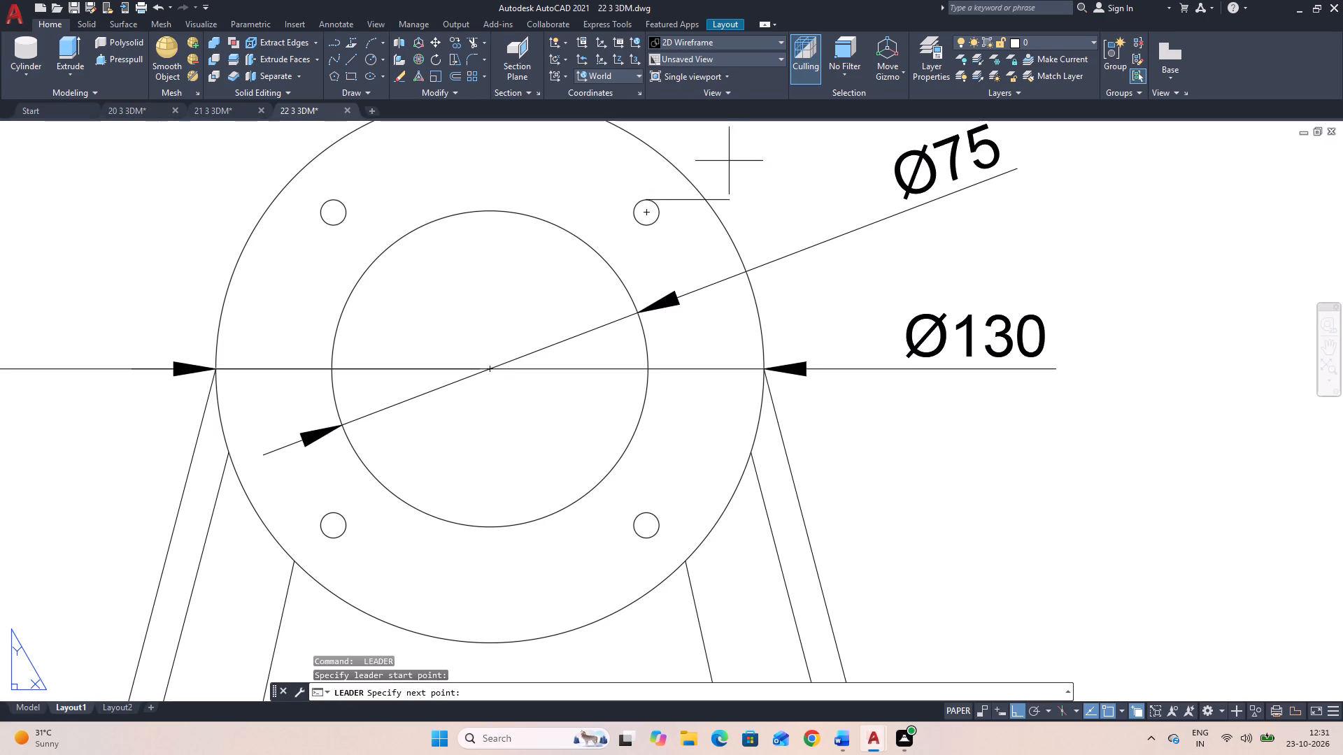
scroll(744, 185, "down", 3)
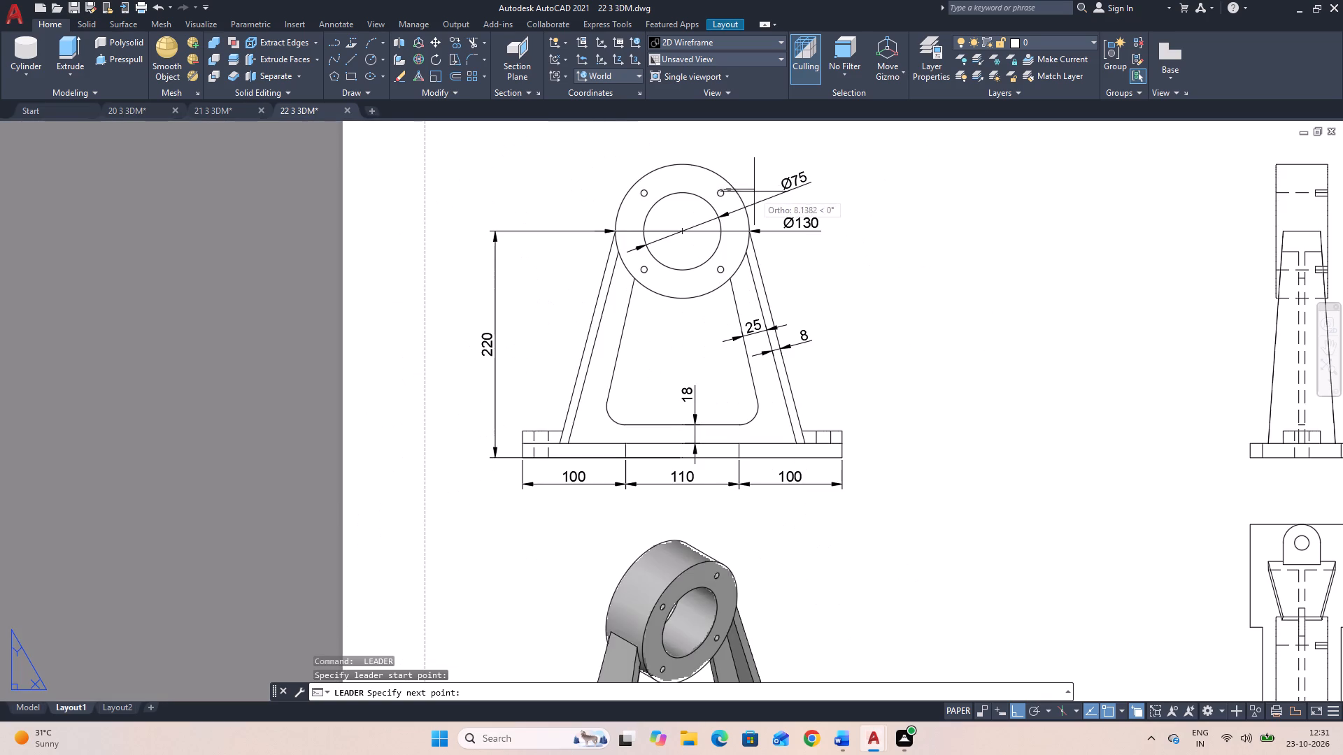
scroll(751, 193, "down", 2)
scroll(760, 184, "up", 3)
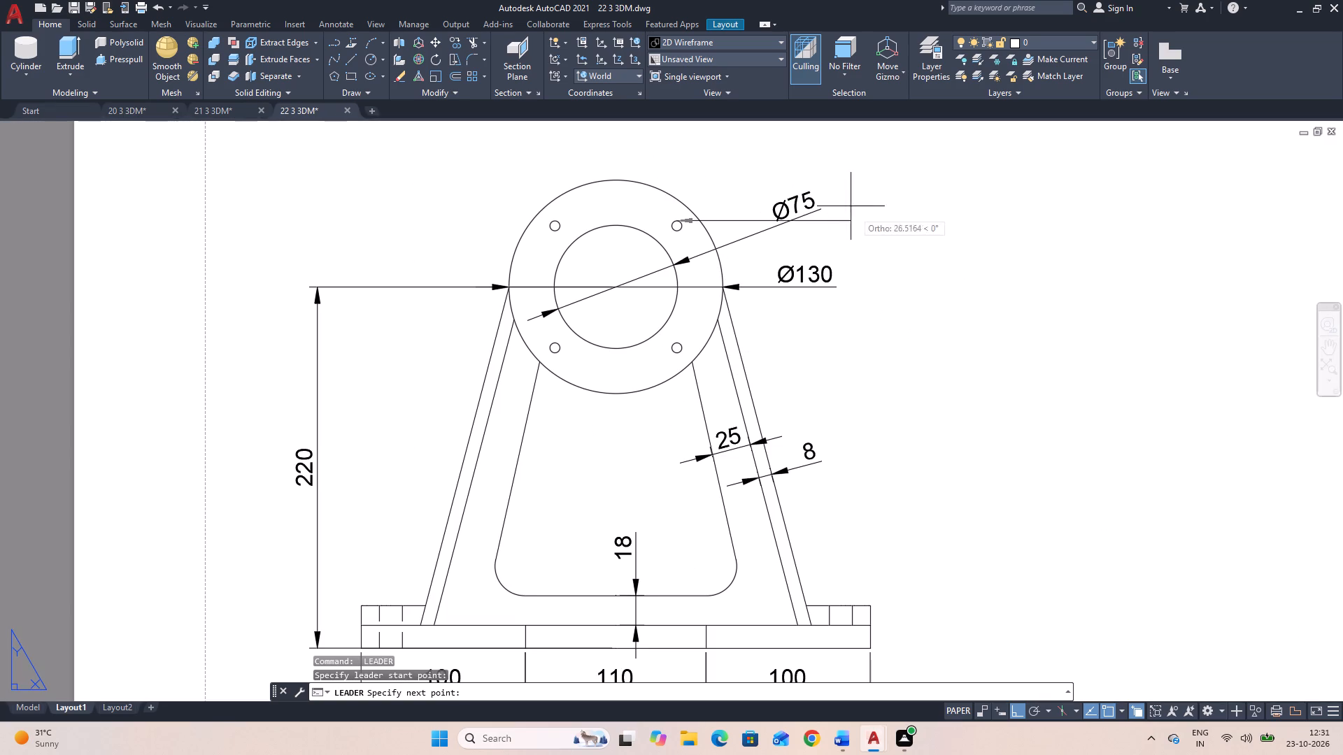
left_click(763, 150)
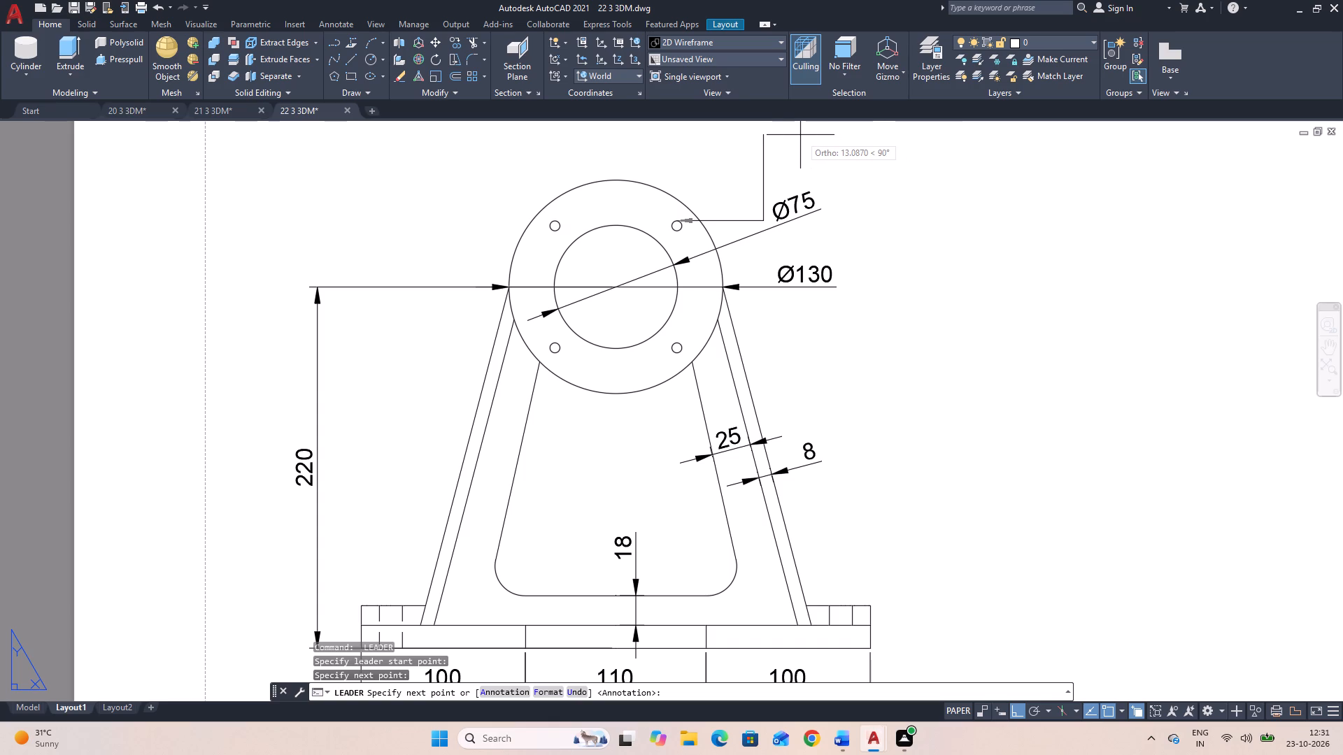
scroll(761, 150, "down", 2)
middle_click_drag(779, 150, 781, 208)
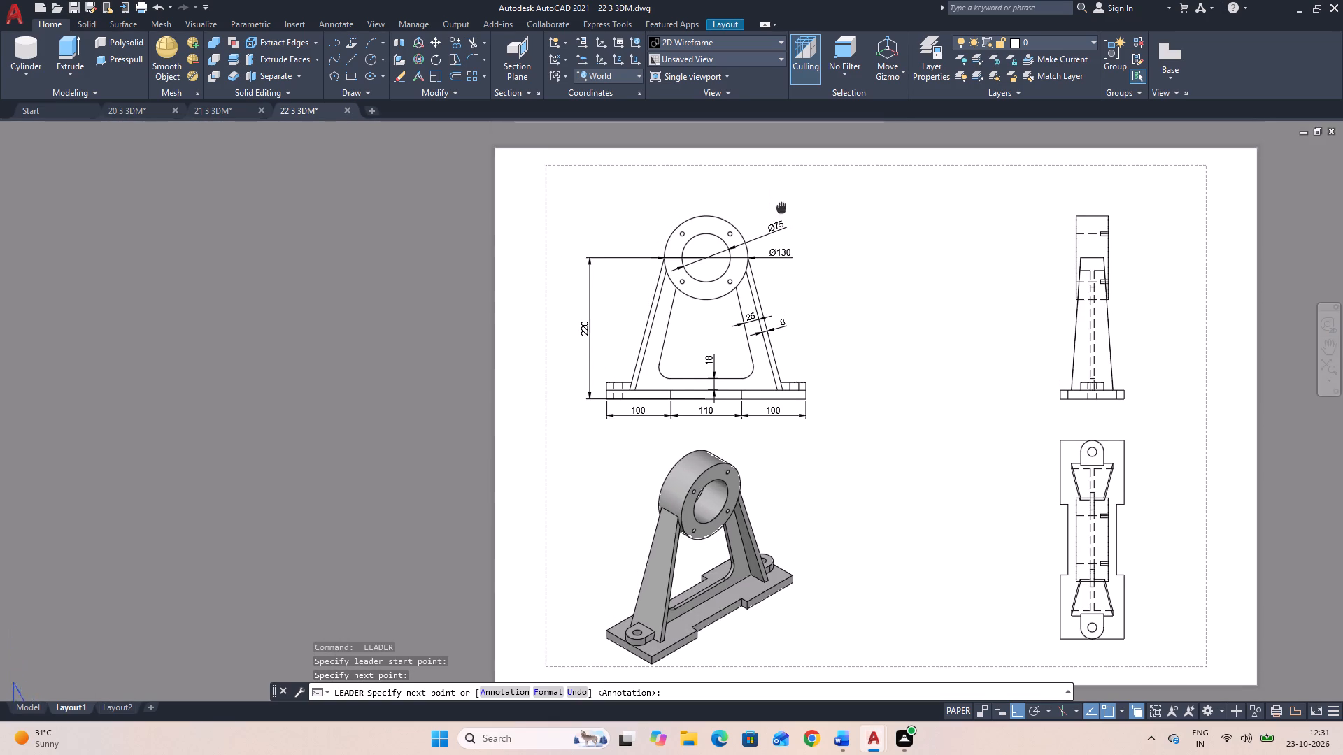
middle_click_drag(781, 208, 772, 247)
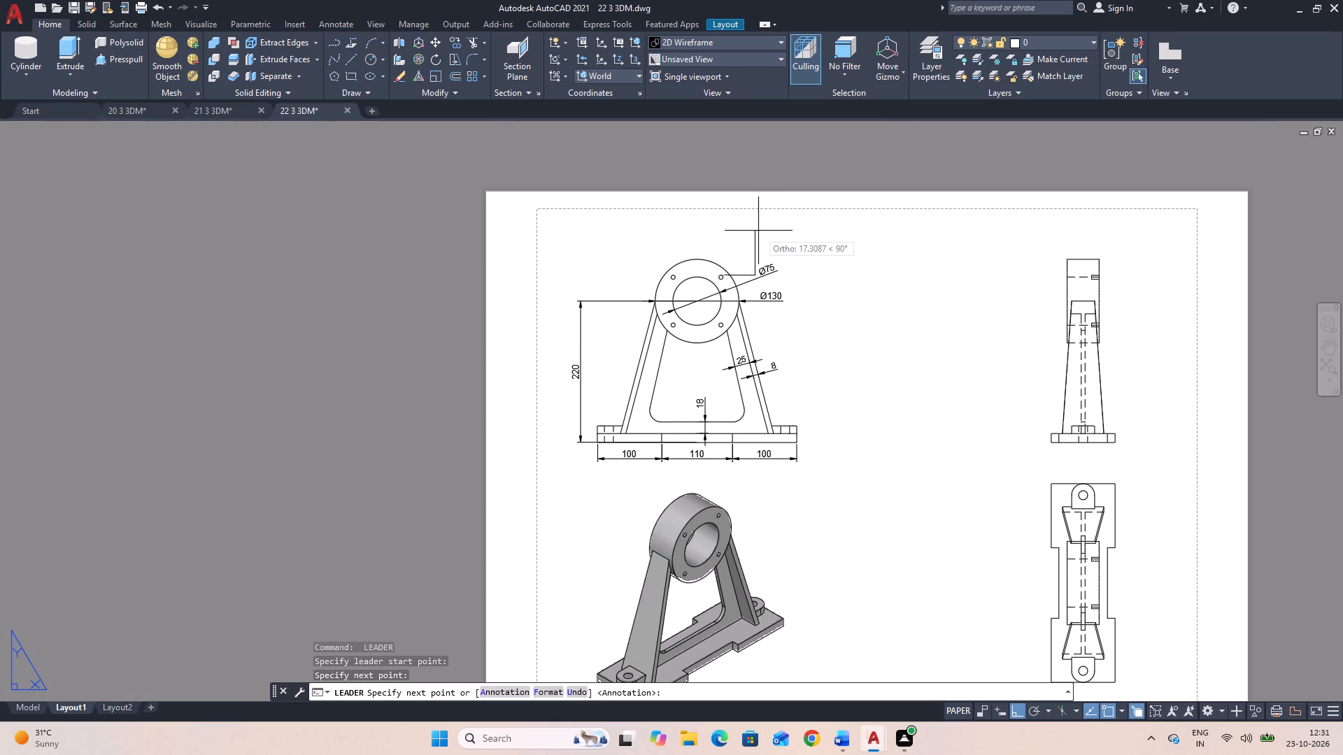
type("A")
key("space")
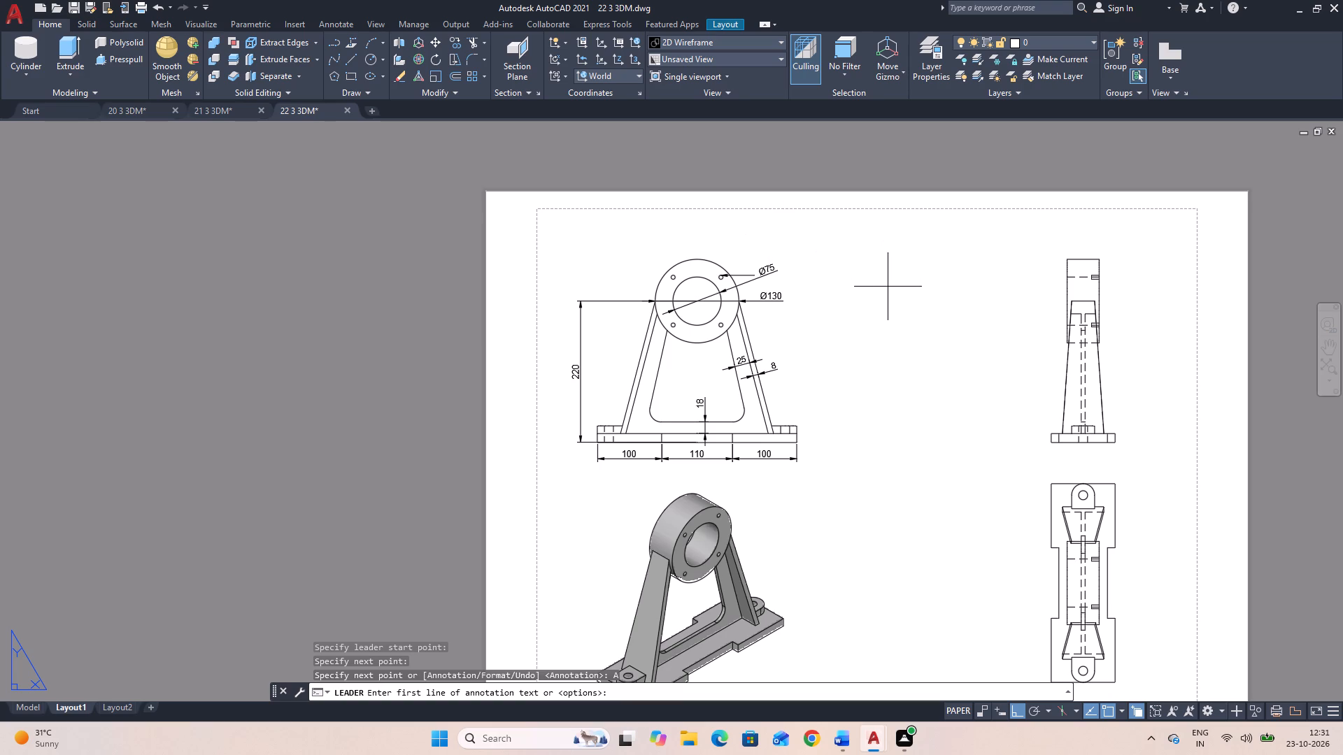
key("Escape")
Draw a vertical leader from the ring's upper-right small hole to just above the ring, choosing the Annotation option.
key("space")
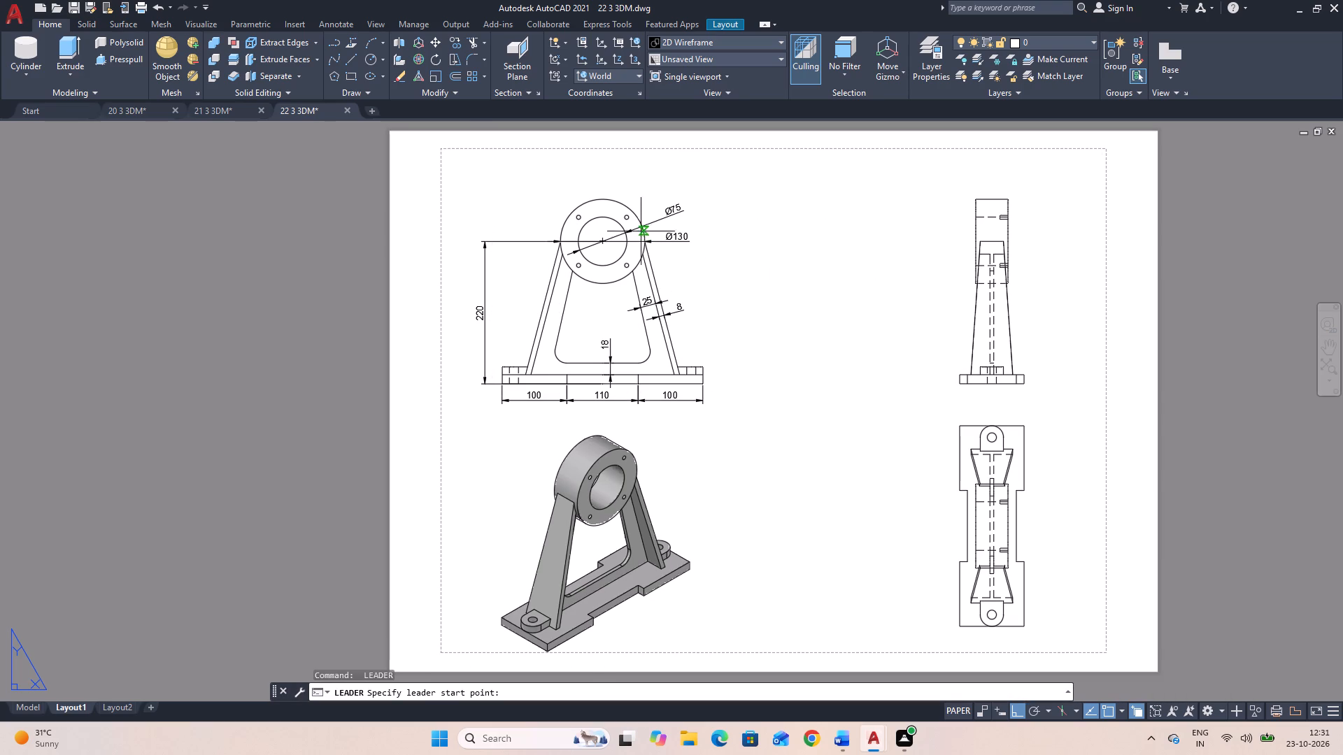
scroll(622, 208, "up", 4)
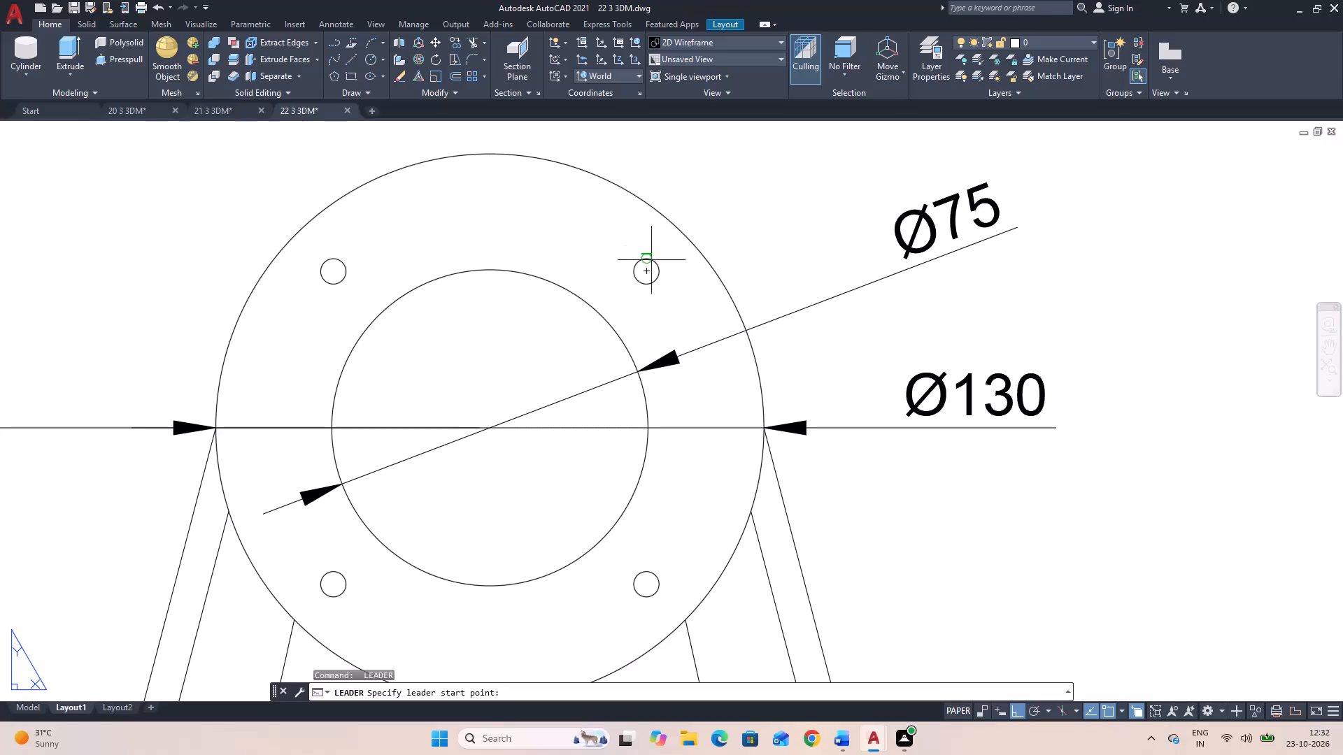
left_click(646, 259)
scroll(681, 179, "down", 2)
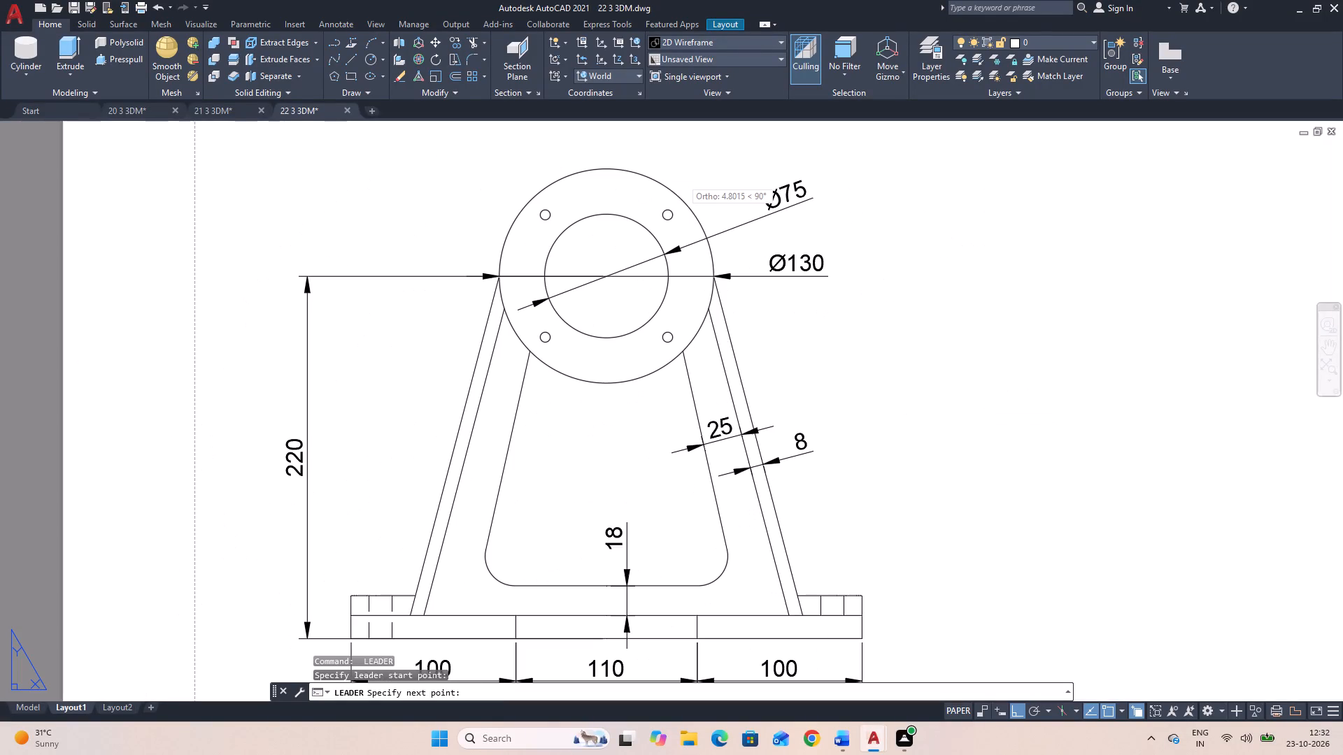
left_click(673, 152)
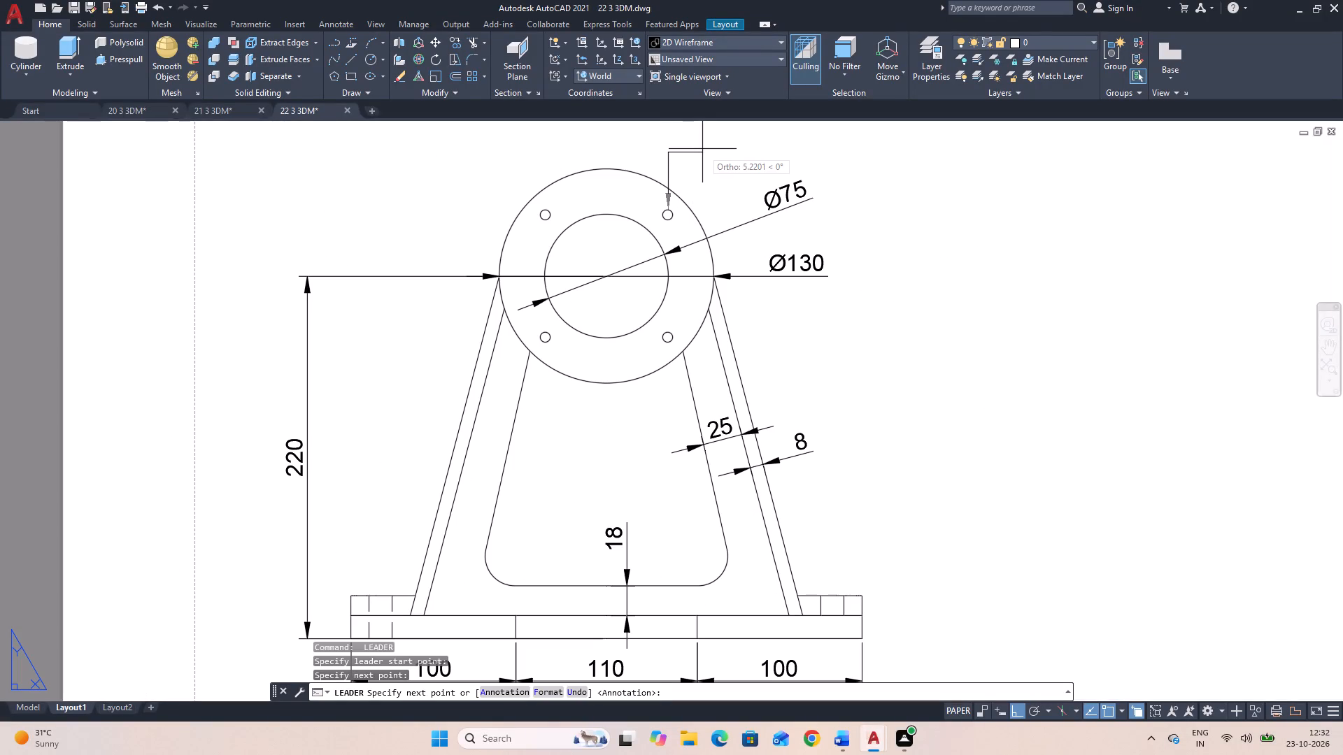
key("a")
key("space")
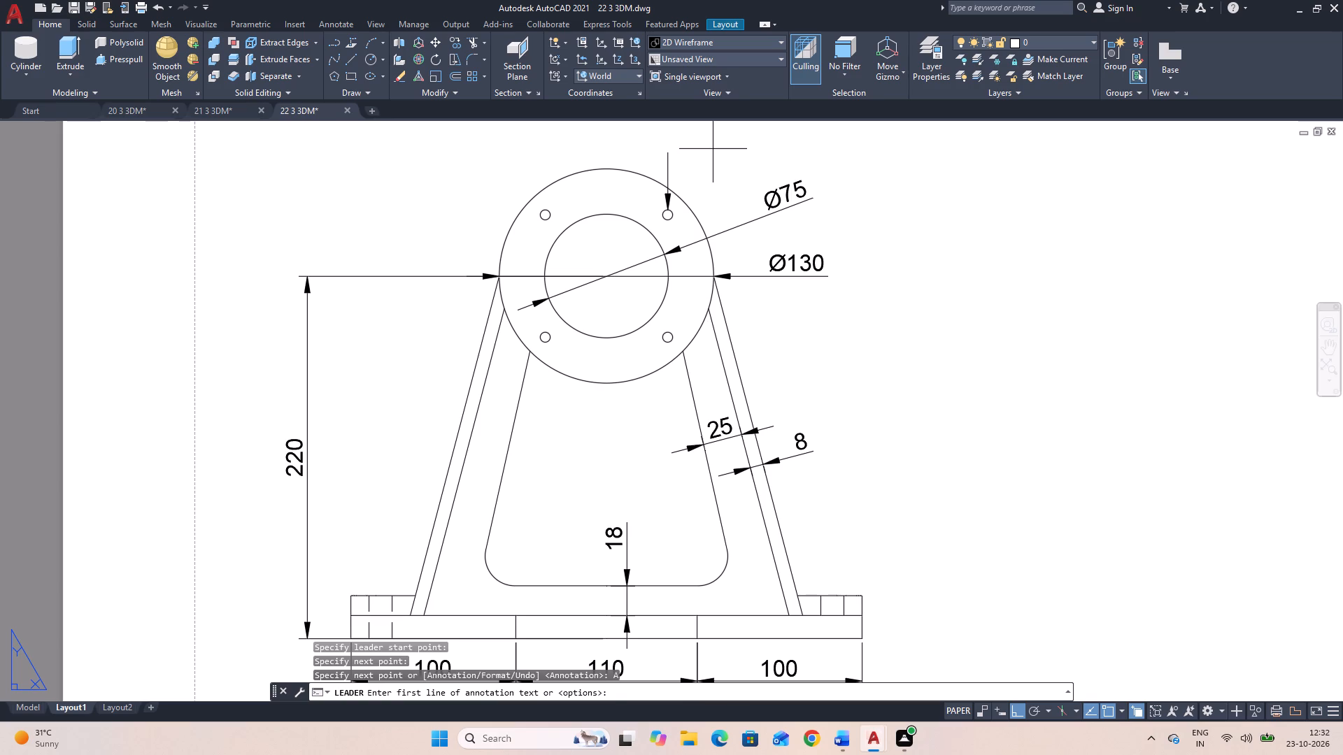
Enter "4 HOLES,6 TAP" as the first line of the leader's annotation.
key("4")
key("space")
key("j")
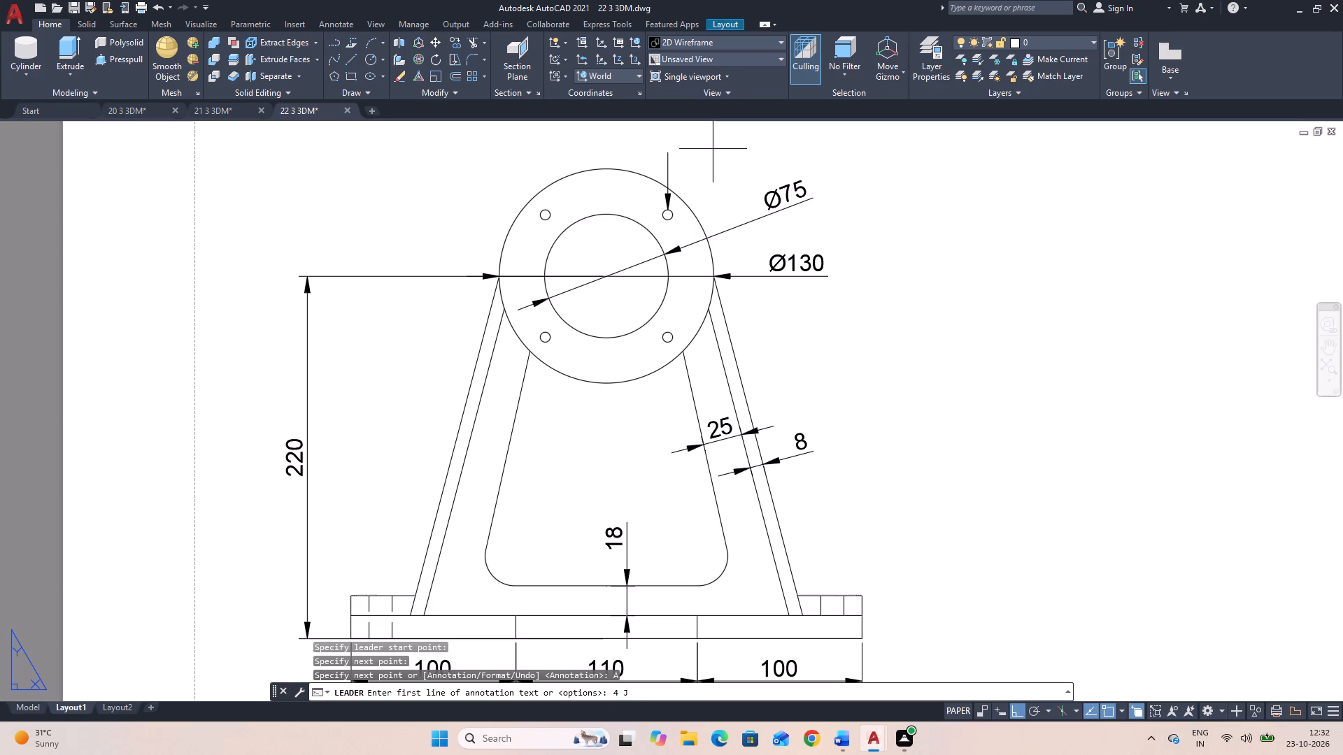
key("BackSpace")
type("HO")
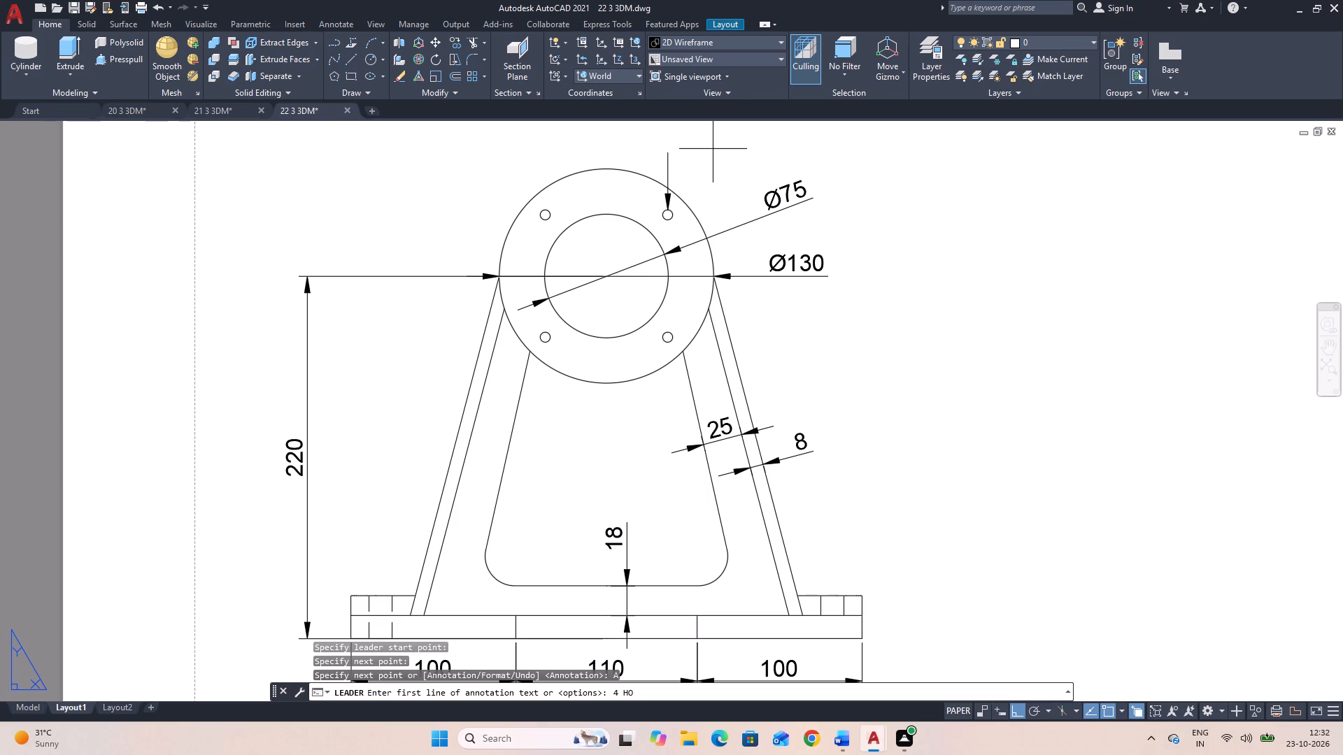
type("LES")
key("space")
key("BackSpace")
key("comma")
type("6")
key("space")
key("t")
key("a")
key("p")
key("Return")
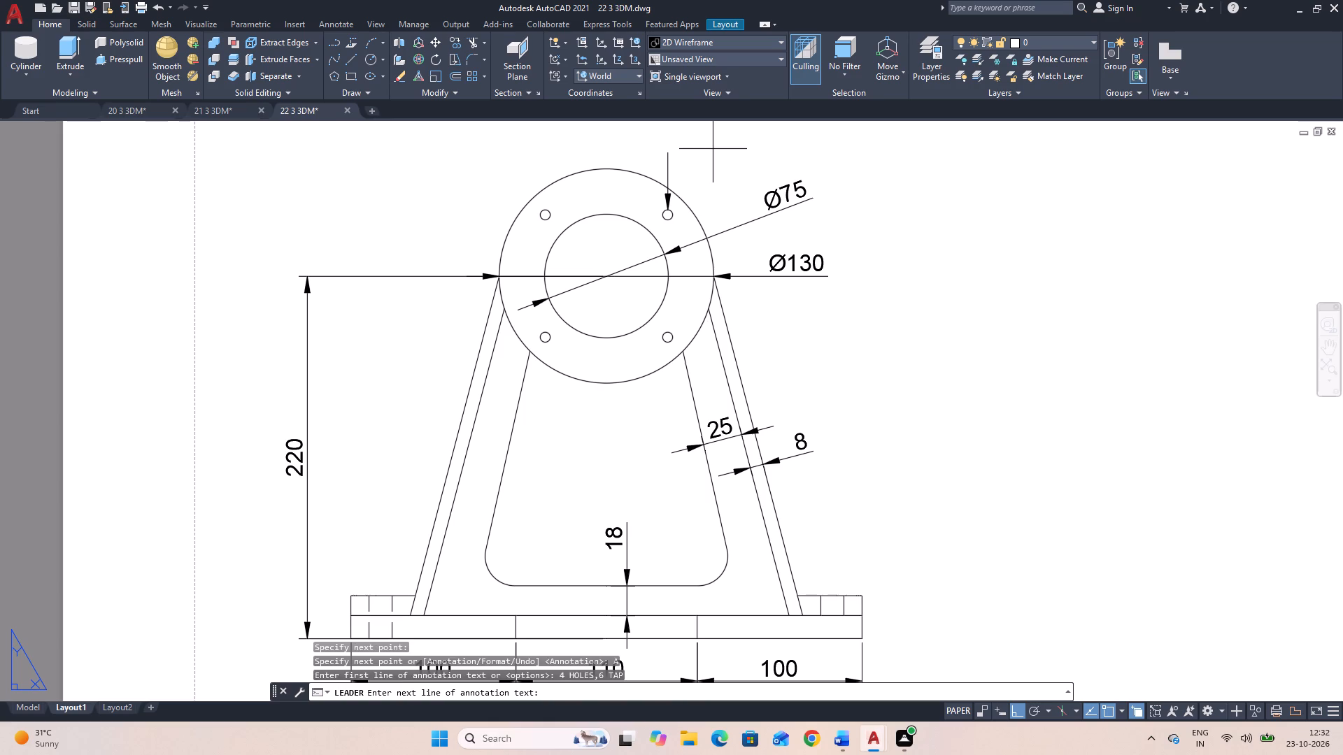
Add "12 DEEP ON 105 P.C.D" as the leader's second annotation line and finish the leader.
type("12 DEEP")
key("space")
type("ON")
key("space")
type("105")
key("space")
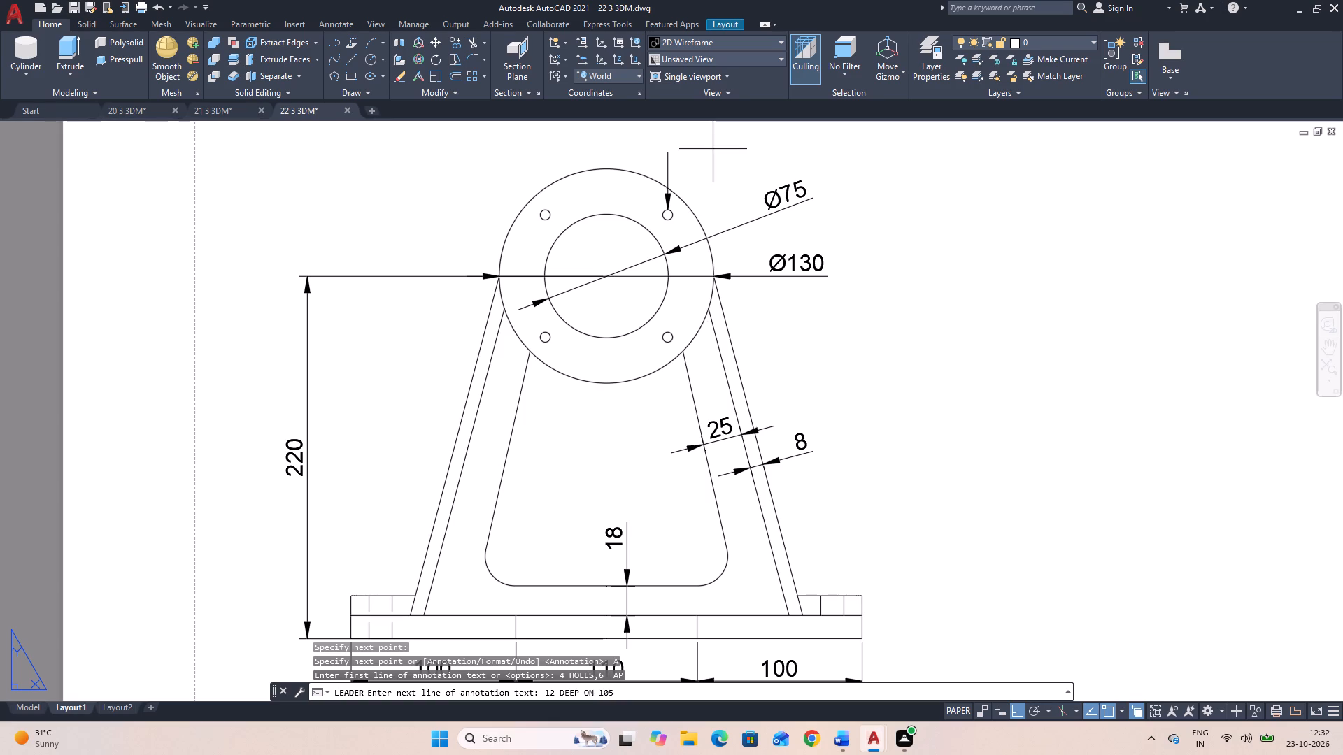
type("P.")
type("C.D")
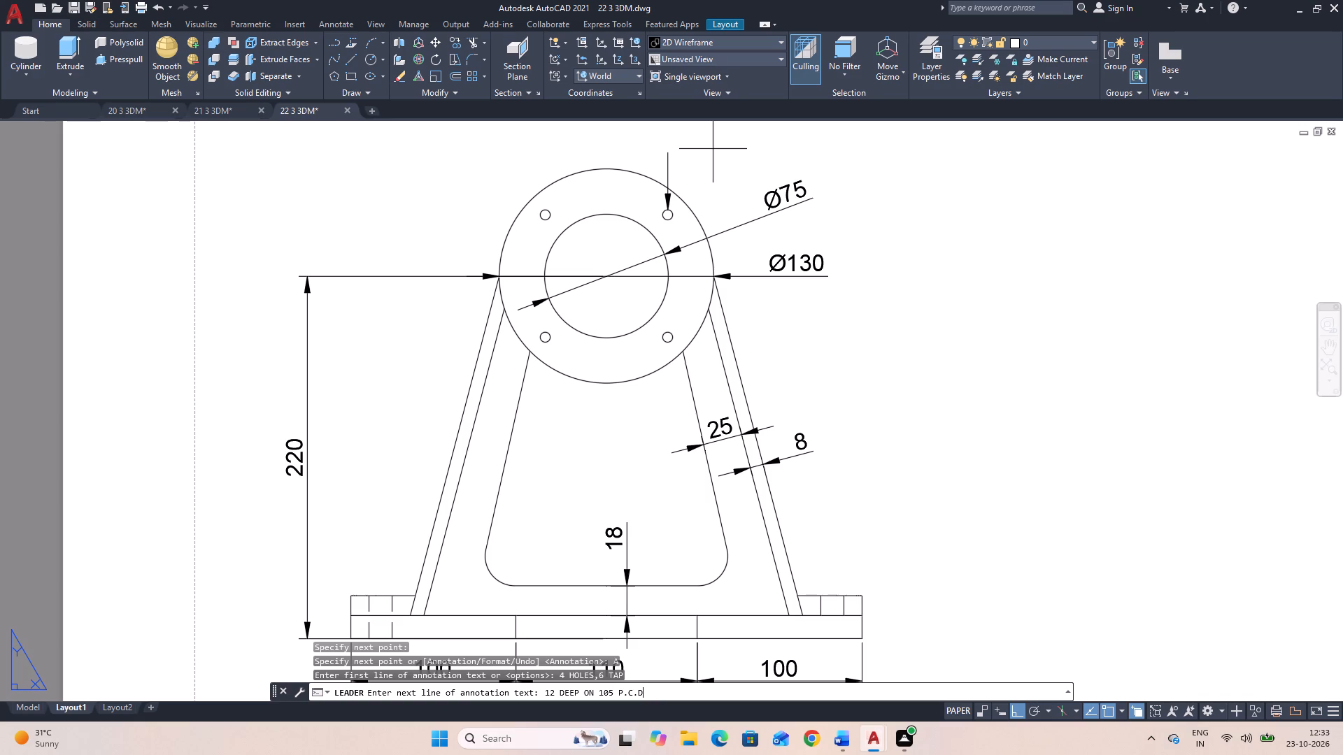
key("Return")
key("Return")
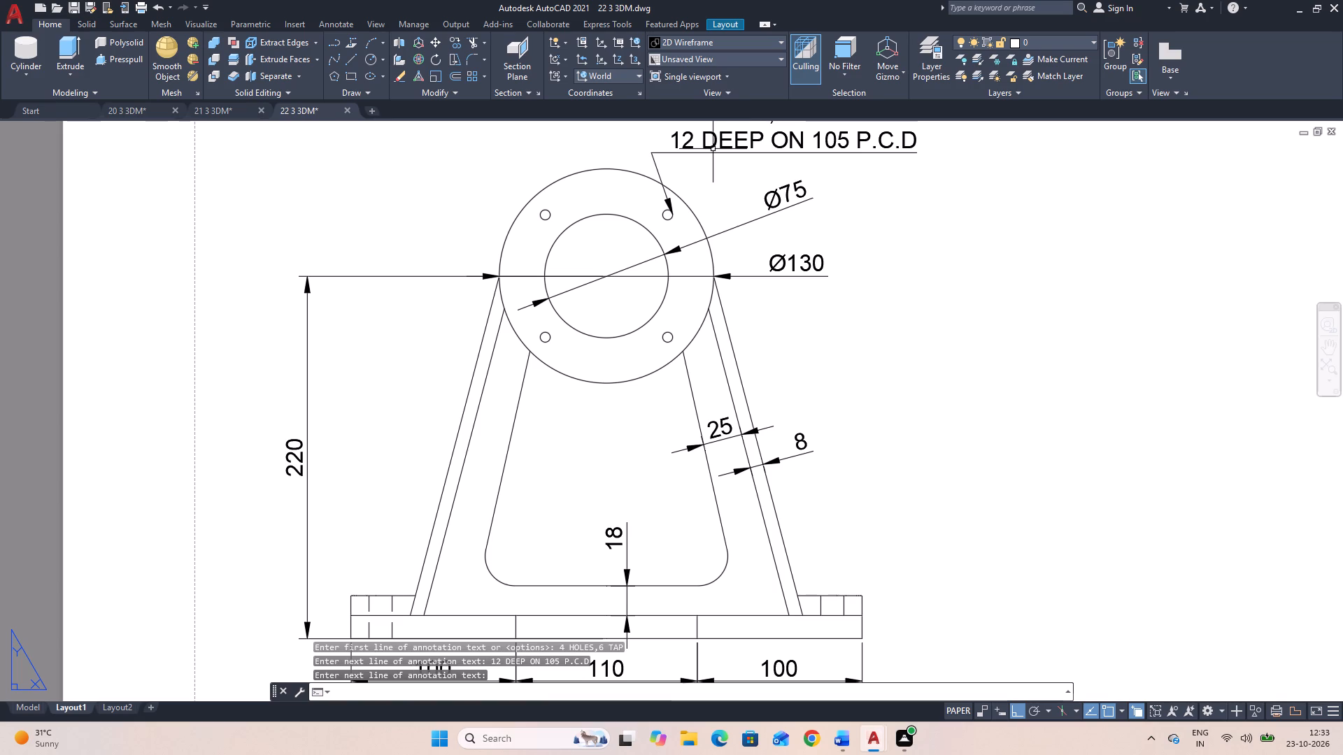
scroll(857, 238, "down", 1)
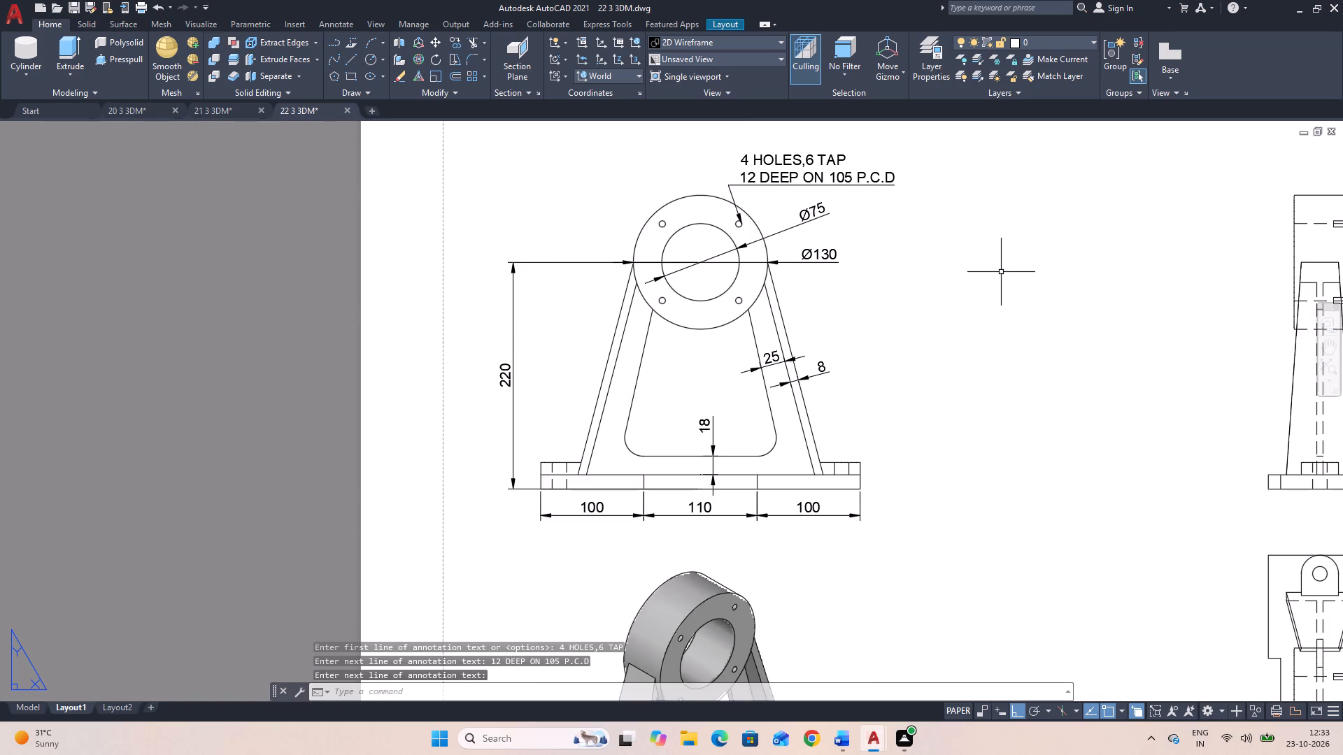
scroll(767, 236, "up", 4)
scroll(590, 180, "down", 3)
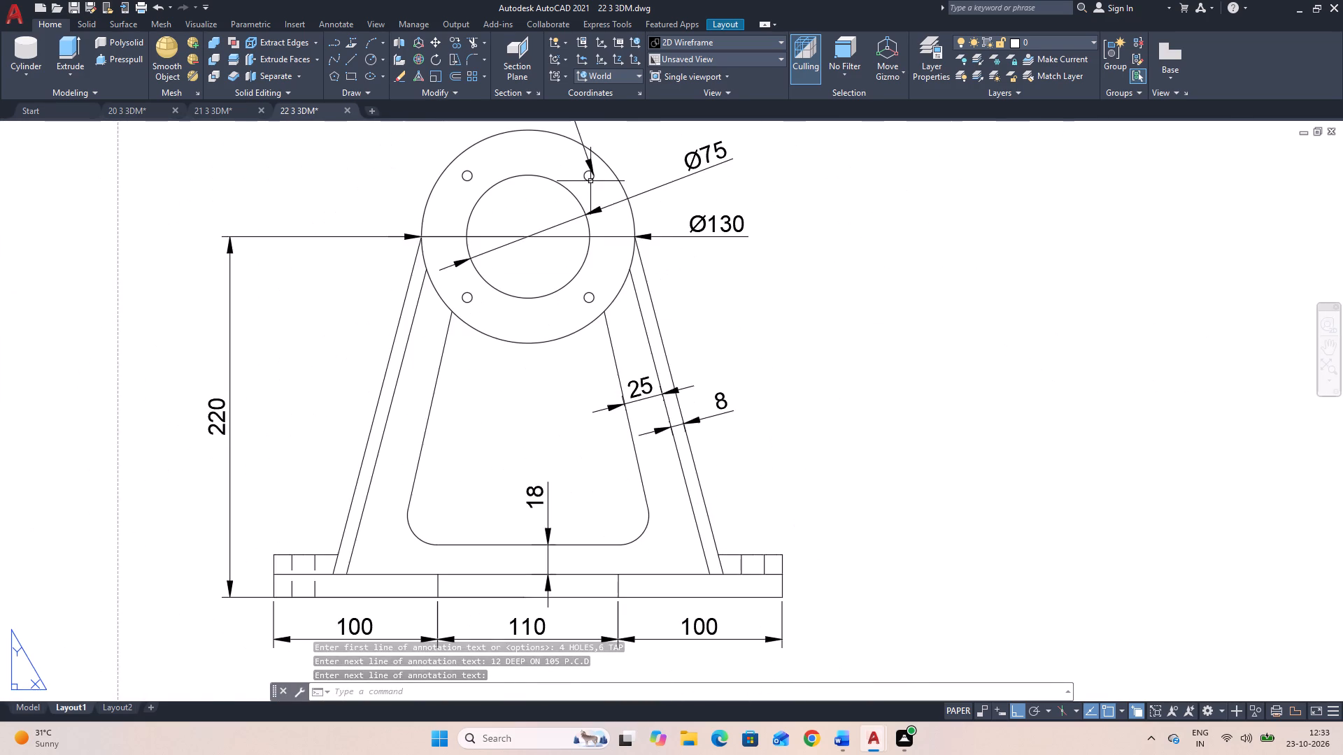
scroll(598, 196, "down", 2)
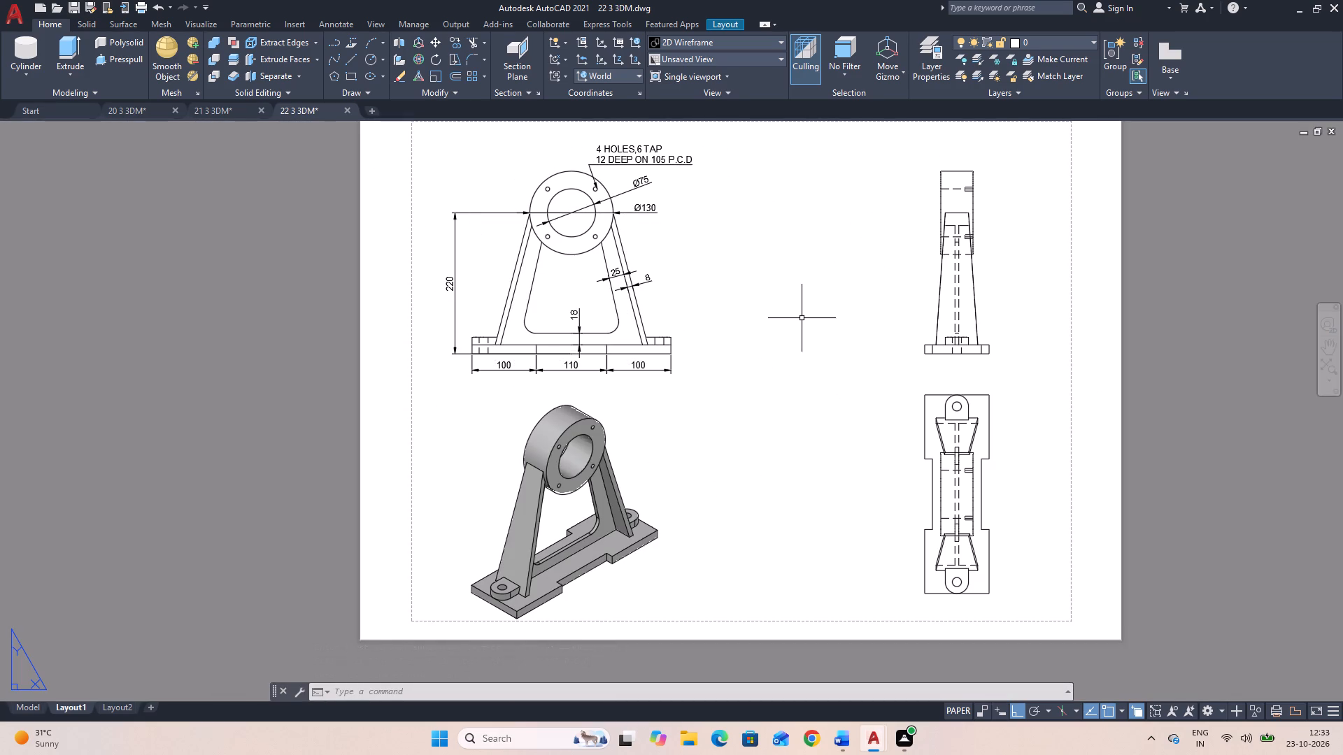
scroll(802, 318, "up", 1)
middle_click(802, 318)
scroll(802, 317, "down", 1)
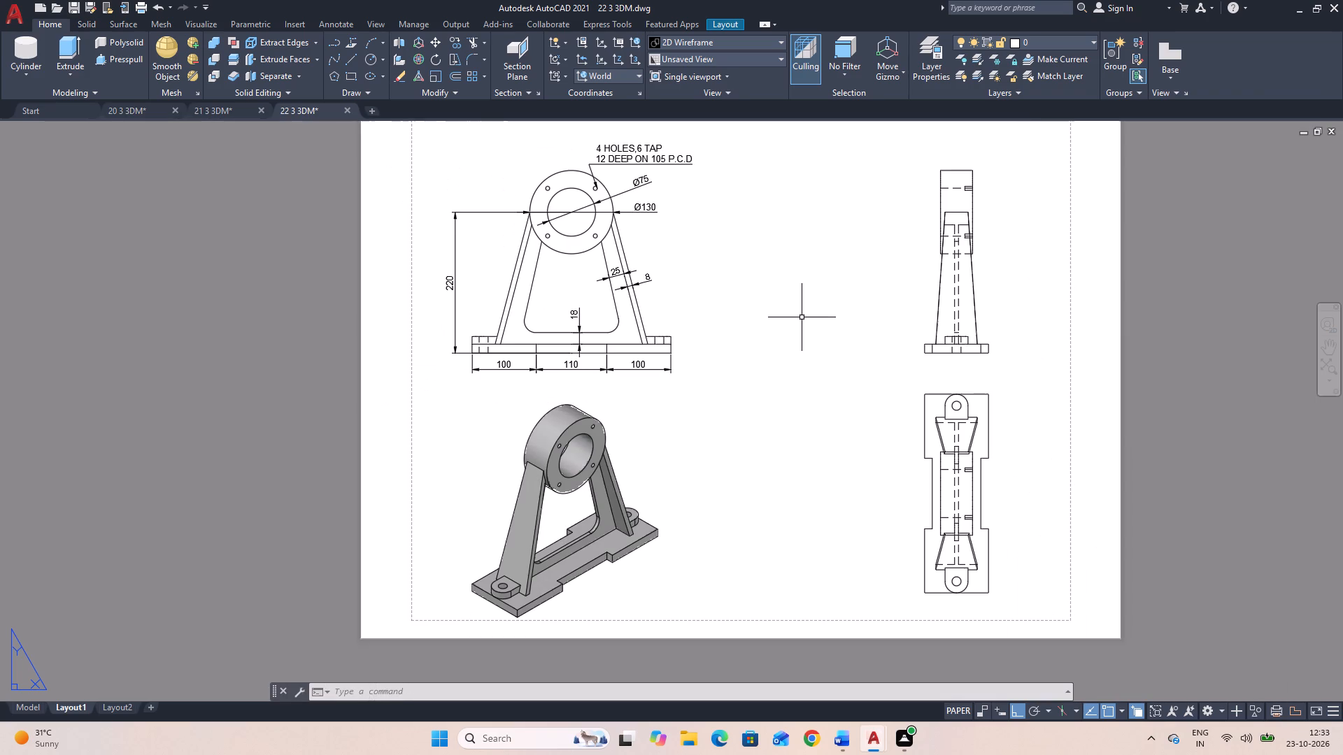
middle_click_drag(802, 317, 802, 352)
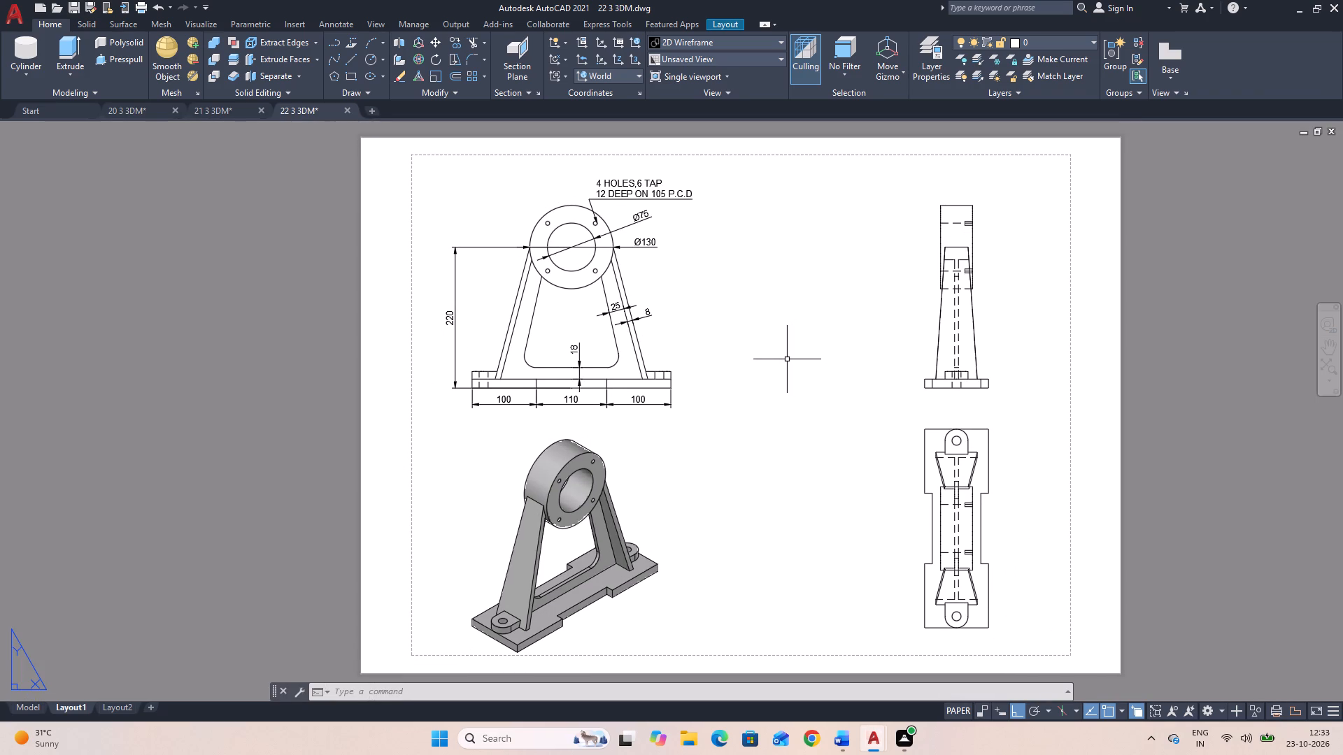
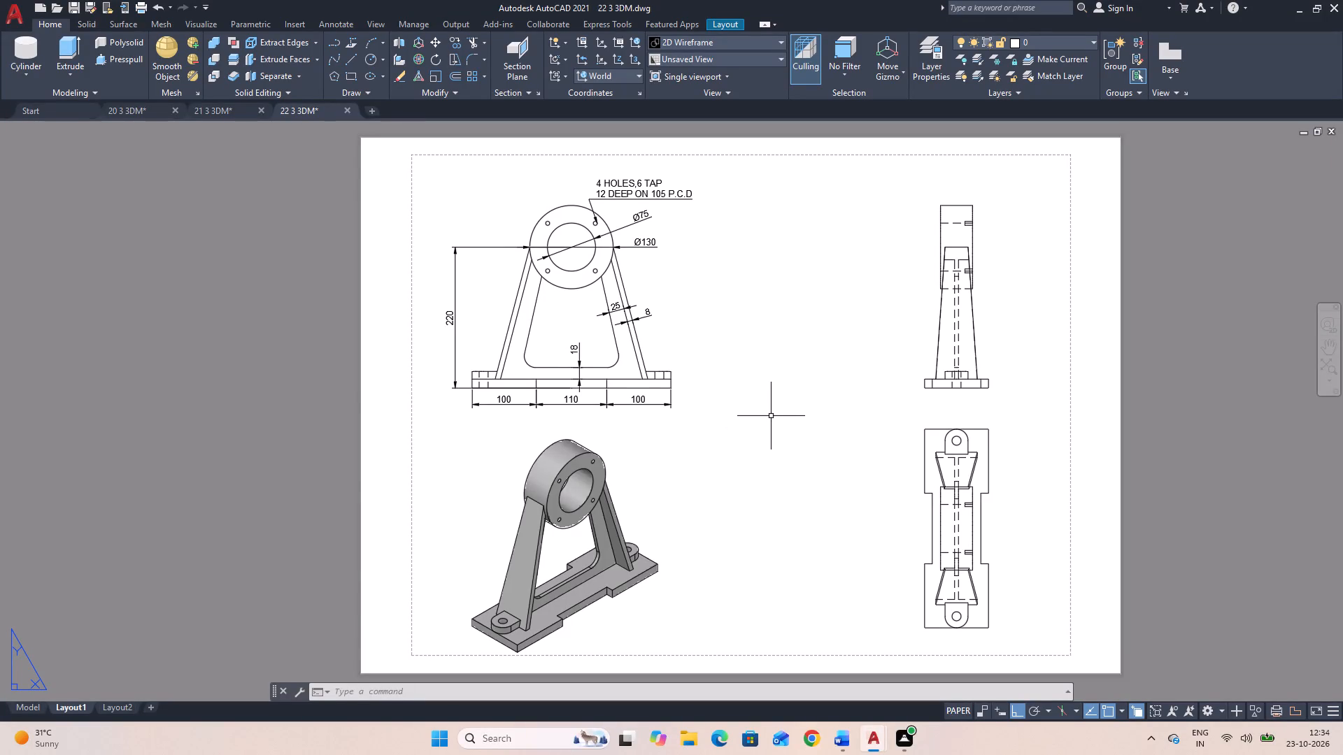
Add an aligned dimension for the base plate's overall width, just below the bottom edge of the plan view.
key("d")
key("a")
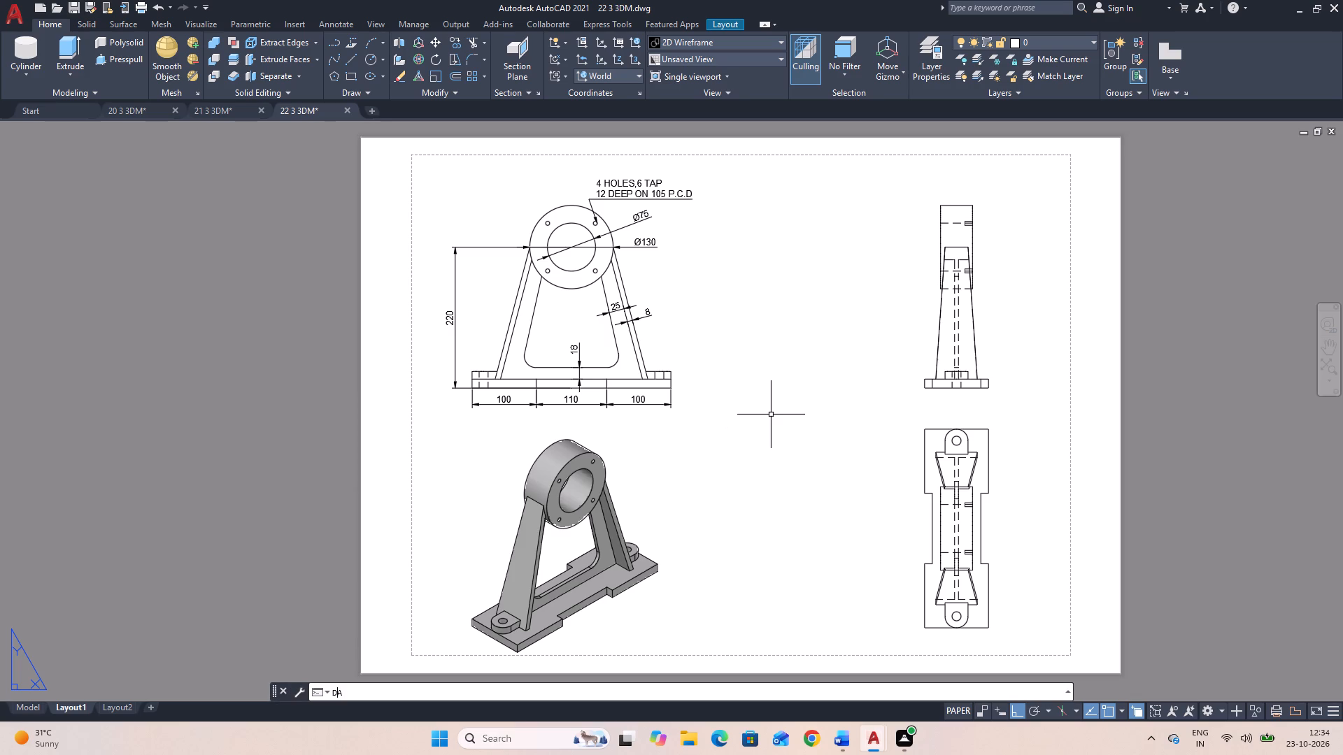
type("L")
key("space")
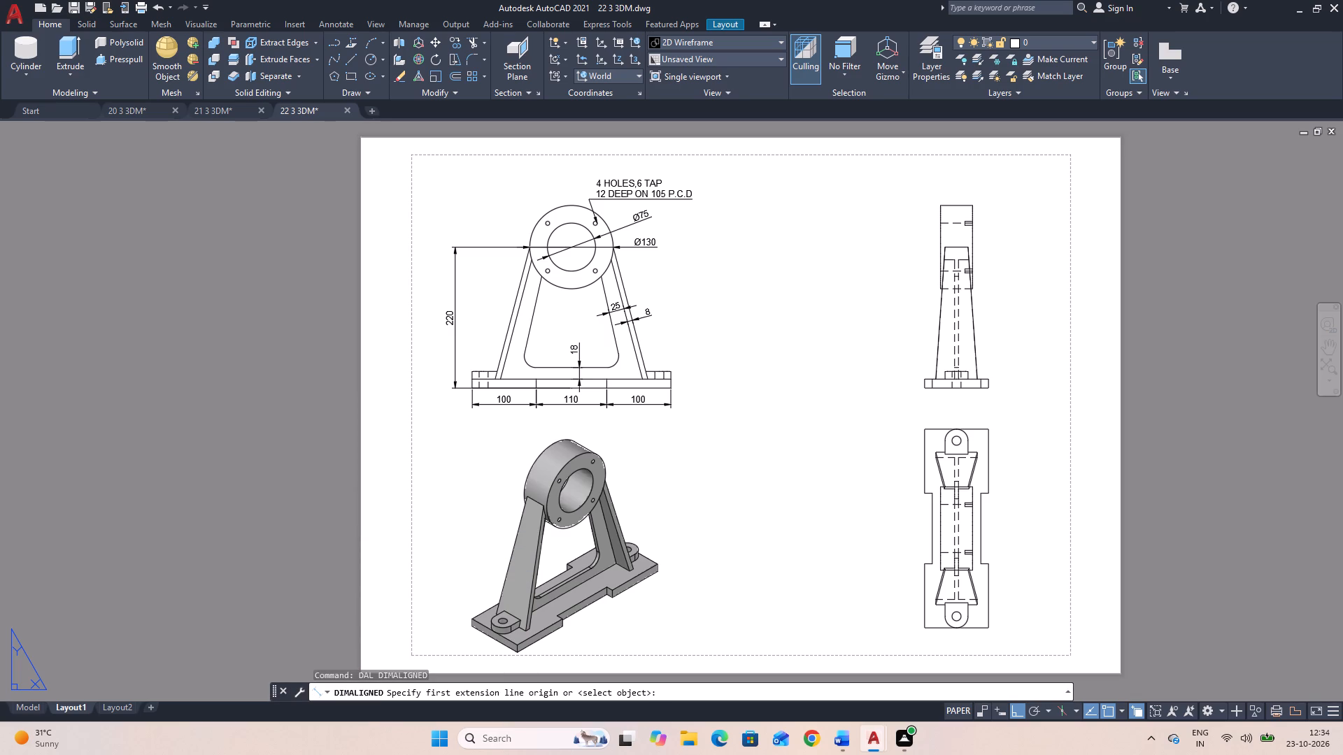
left_click(925, 628)
left_click(986, 629)
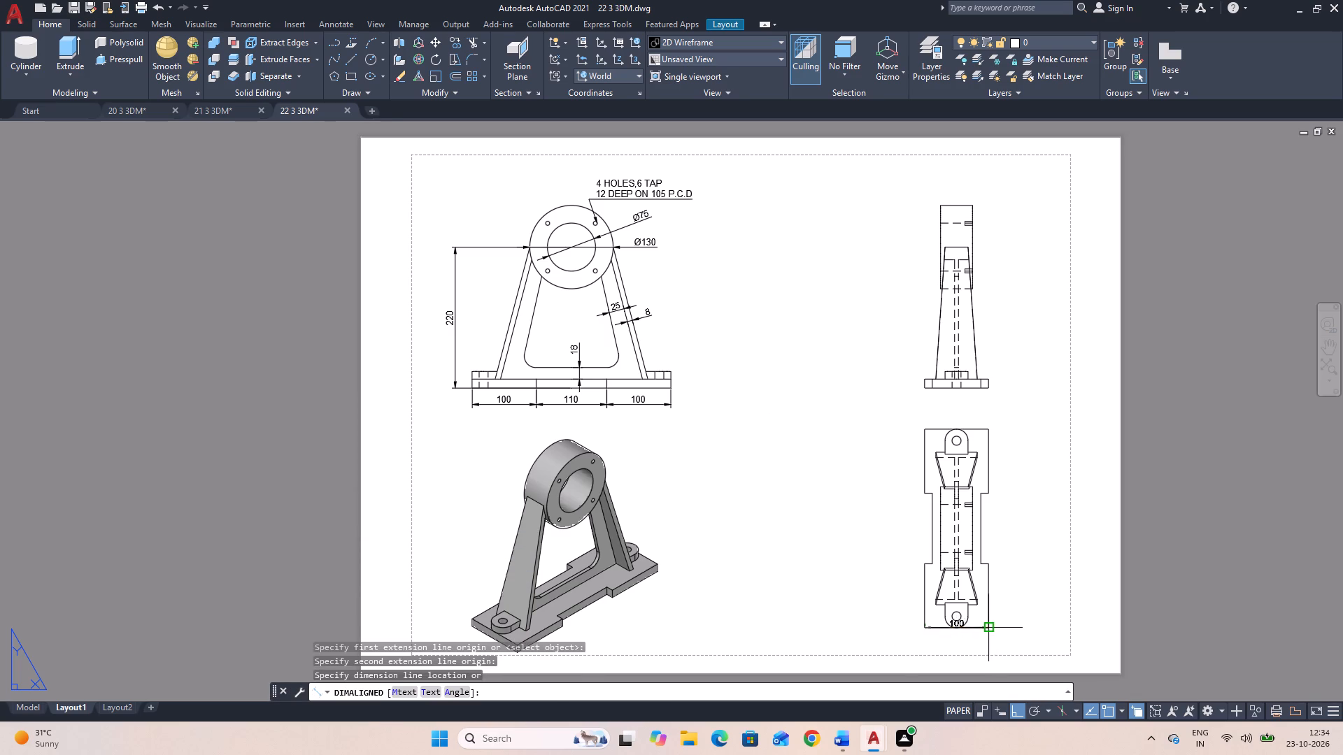
left_click(982, 640)
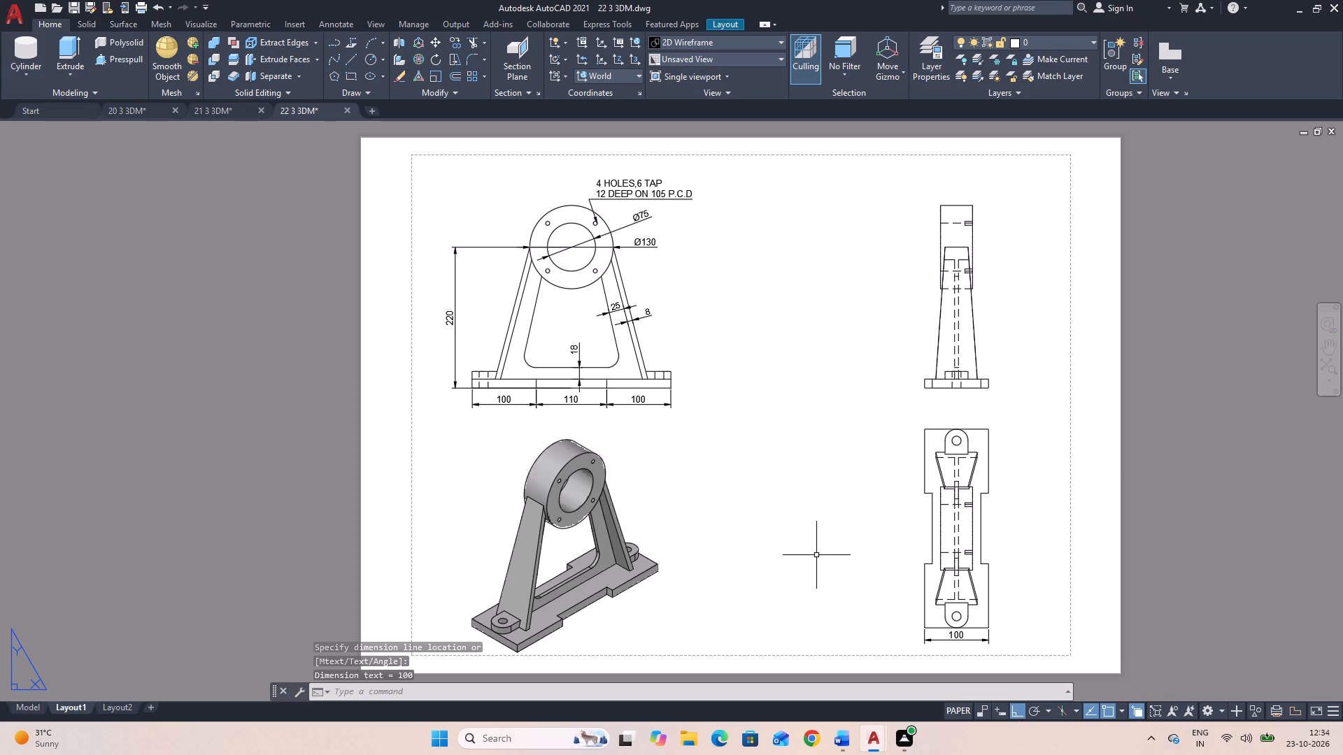
Dimension the plan view's three lengthwise base segments in line along its right side: lower wide end, narrowed middle and upper wide end.
key("space")
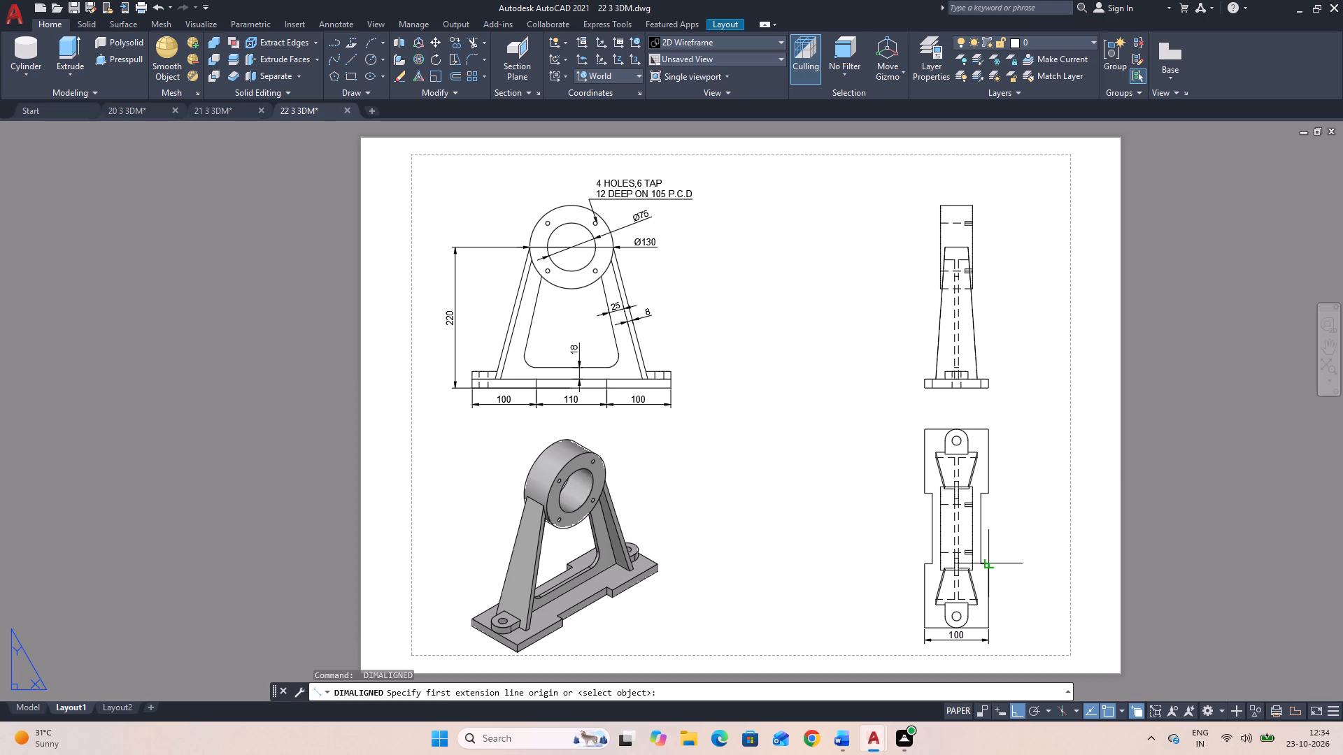
left_click(993, 568)
left_click(988, 626)
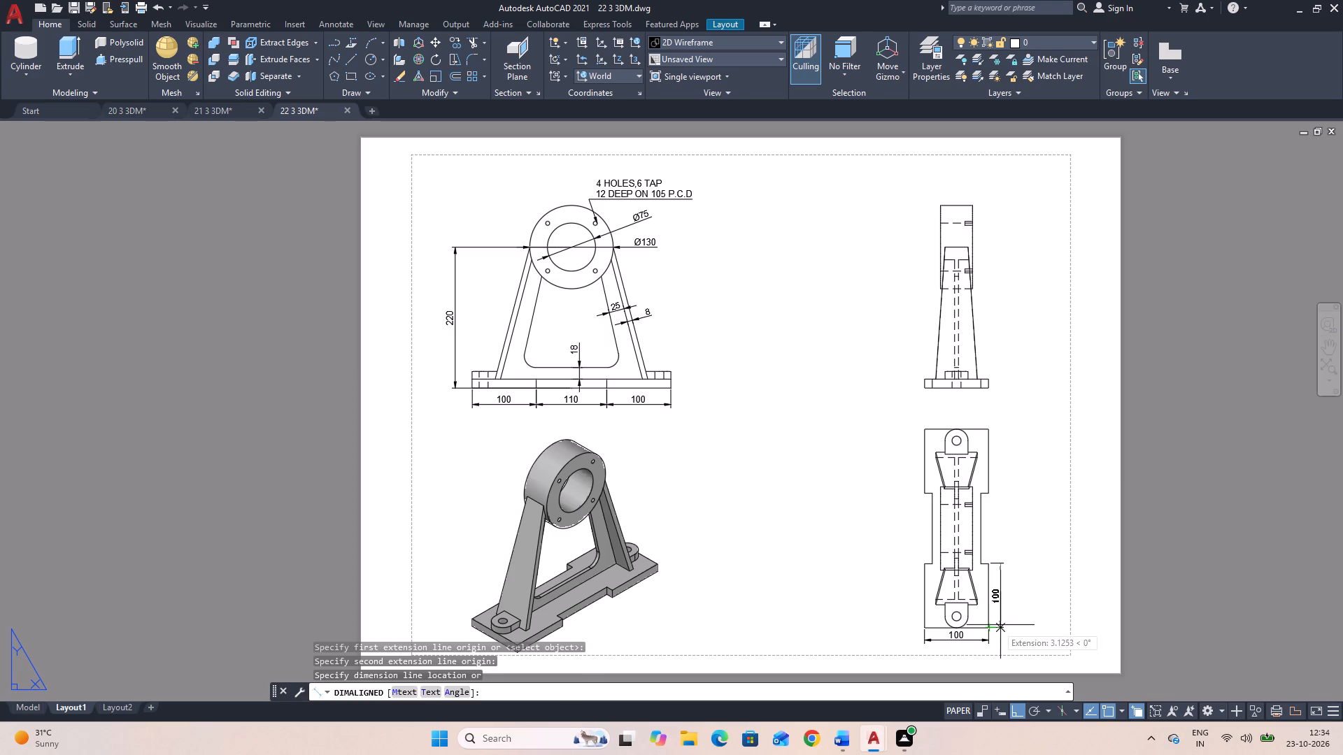
left_click(1002, 626)
key("space")
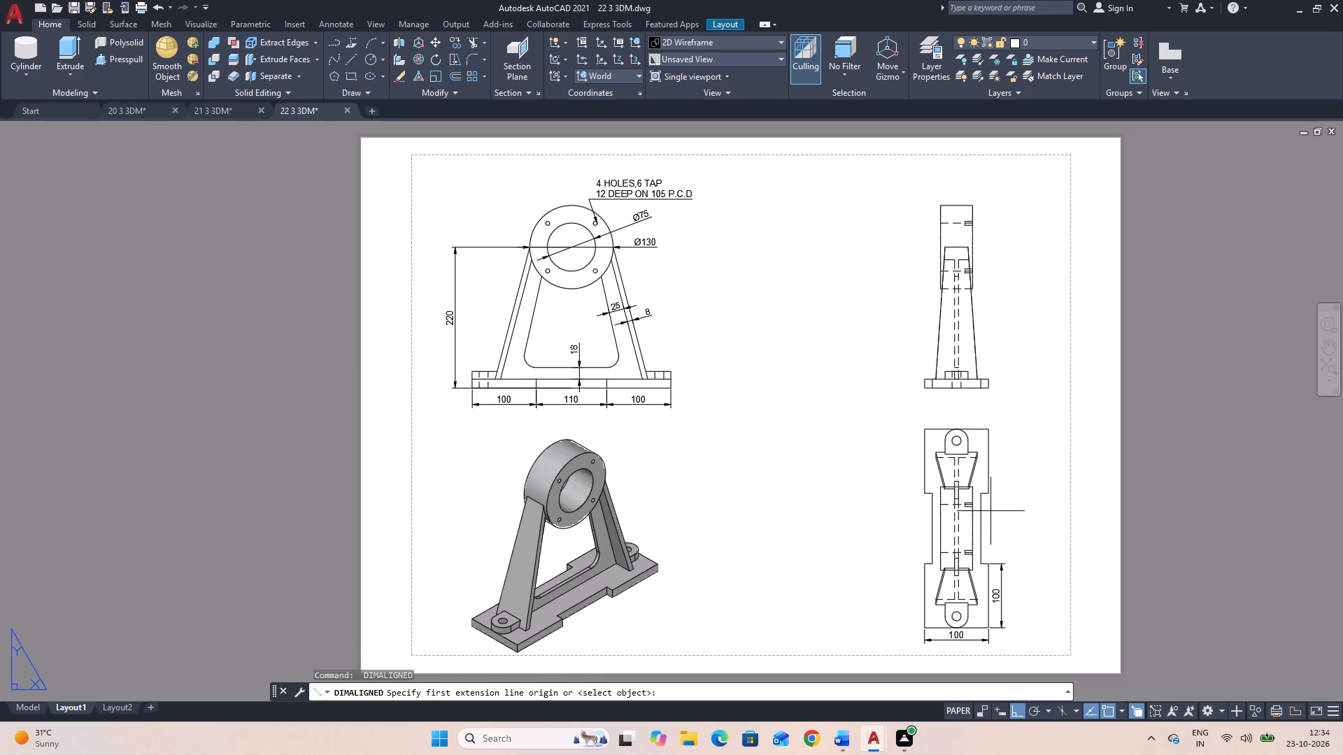
left_click(990, 497)
left_click(987, 566)
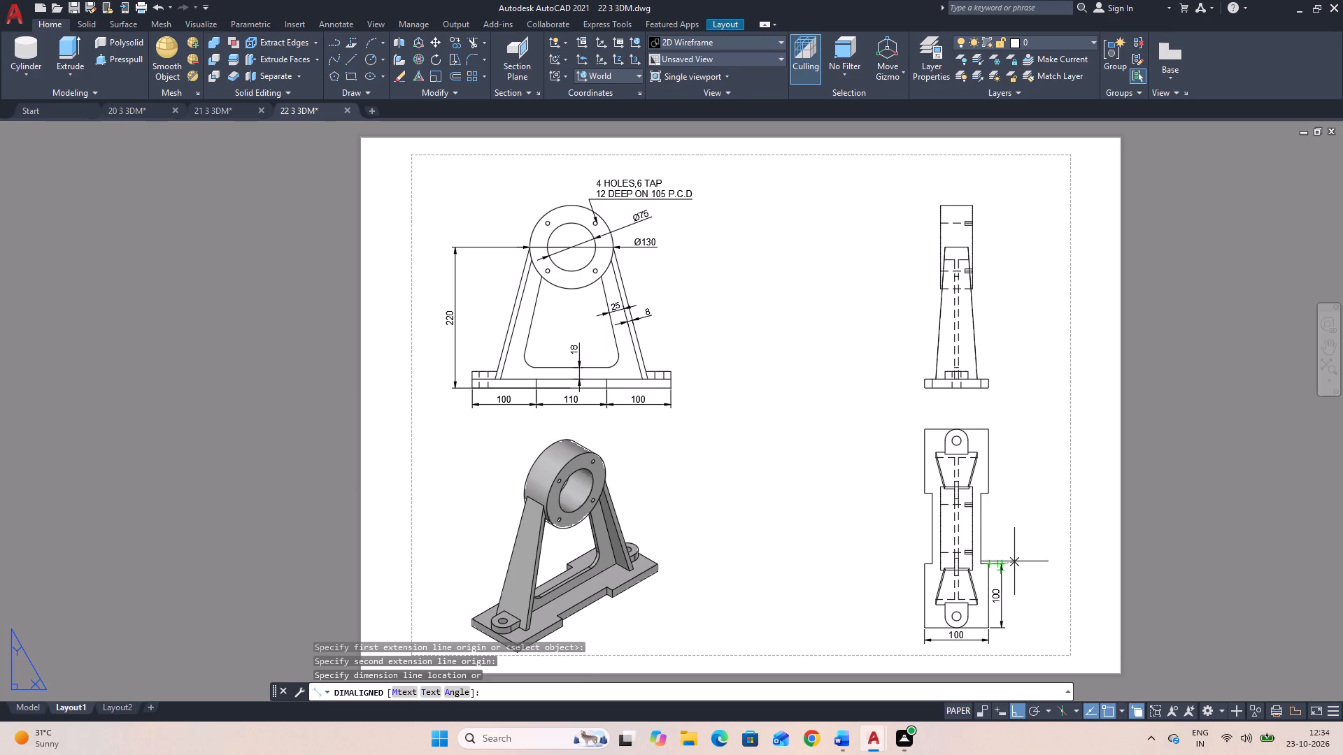
left_click(997, 568)
key("space")
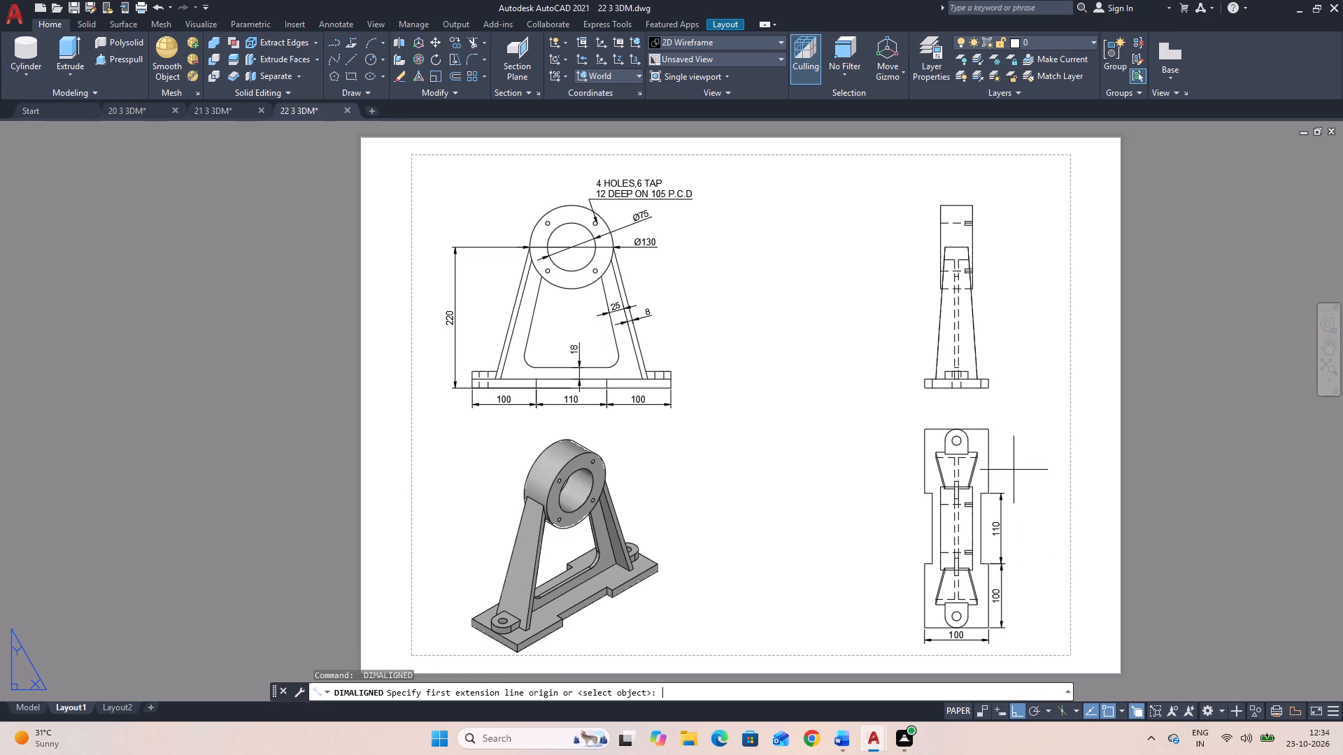
left_click(988, 433)
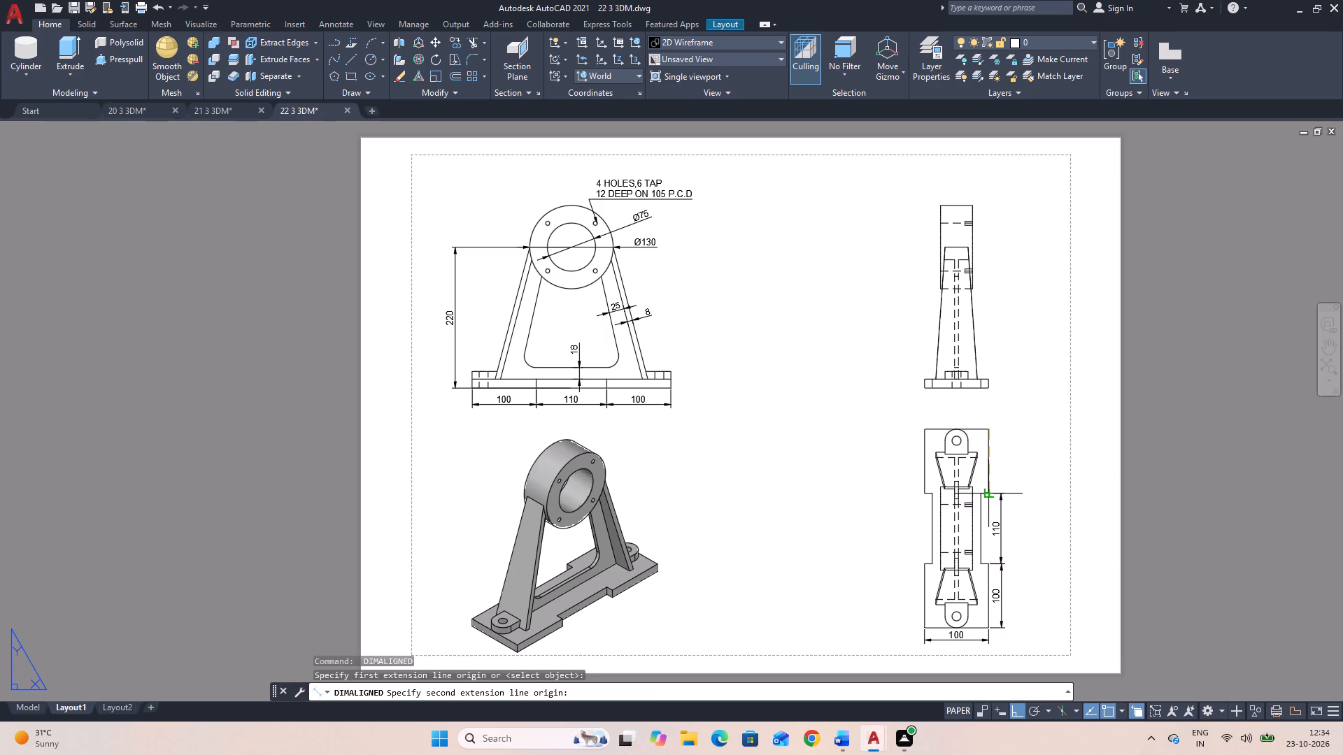
left_click(990, 491)
scroll(995, 492, "up", 2)
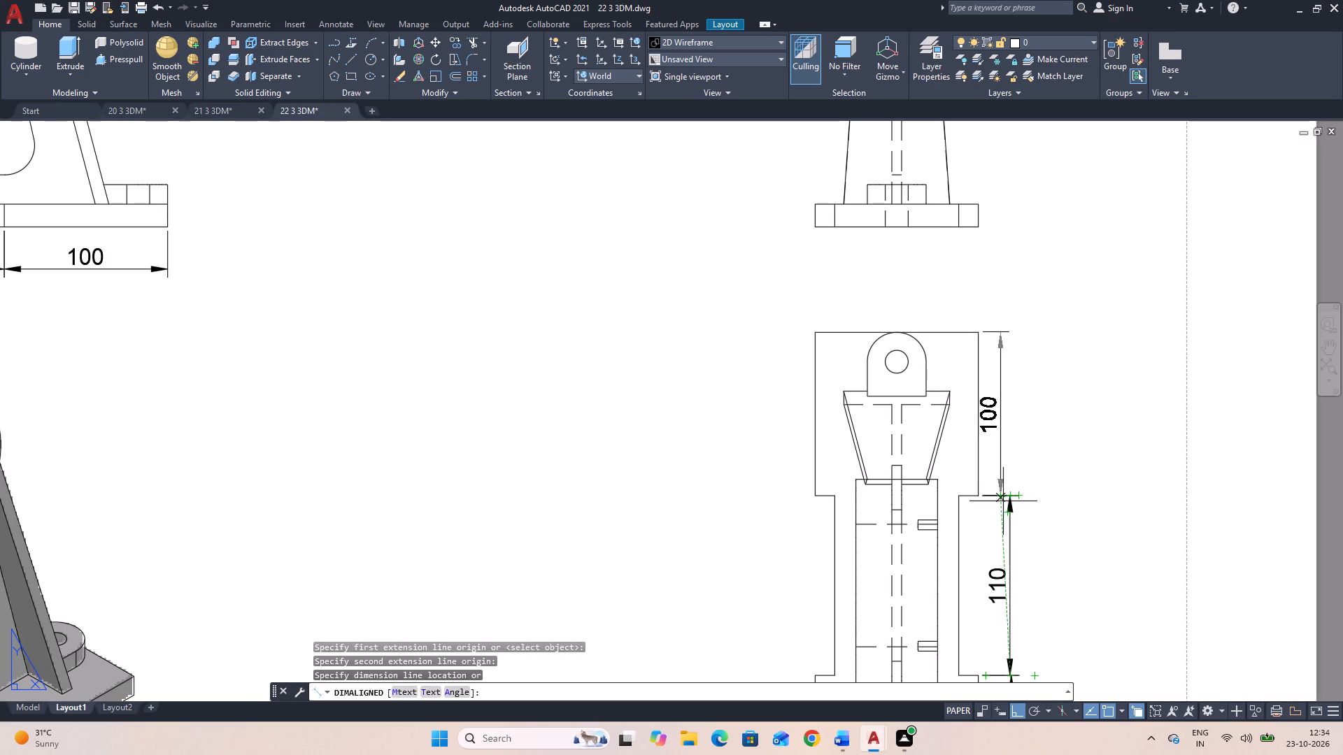
left_click(1009, 496)
scroll(1009, 494, "down", 2)
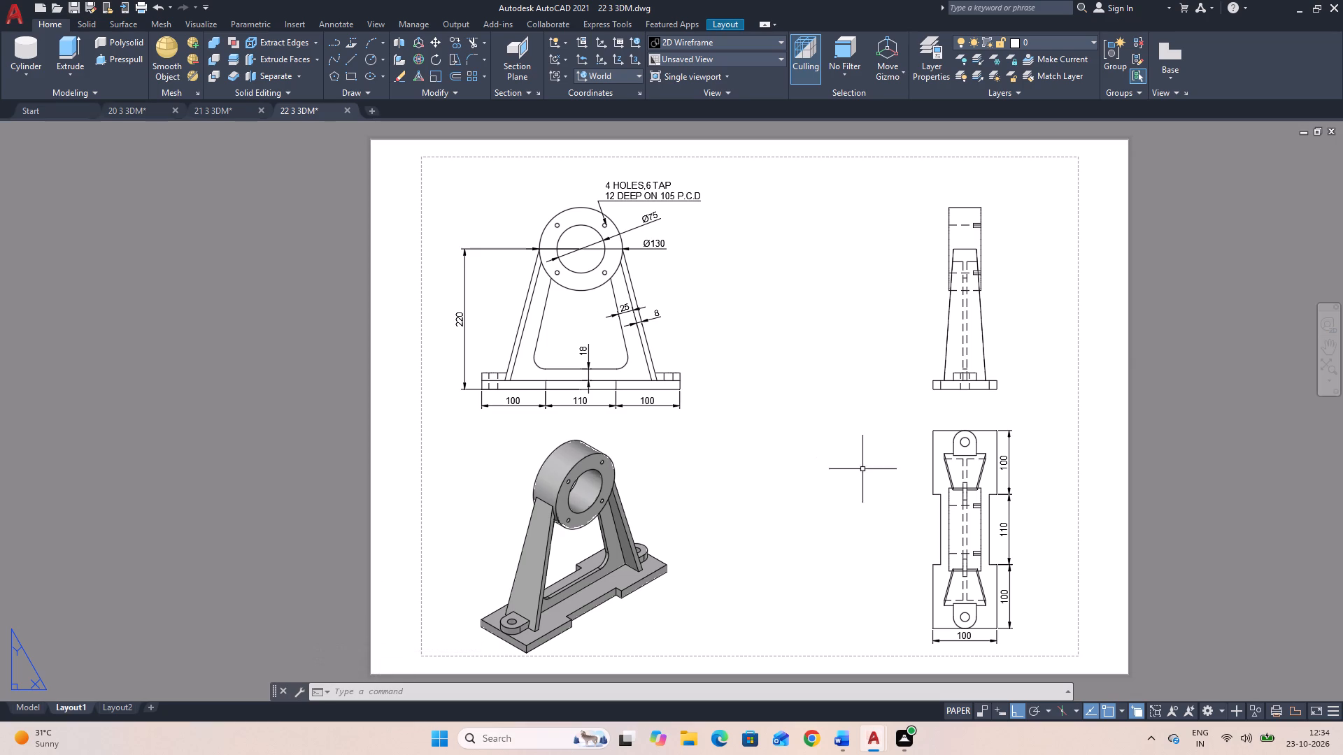
Dimension the depth of the base plate's side recess, placing the aligned dimension above the plan view.
key("space")
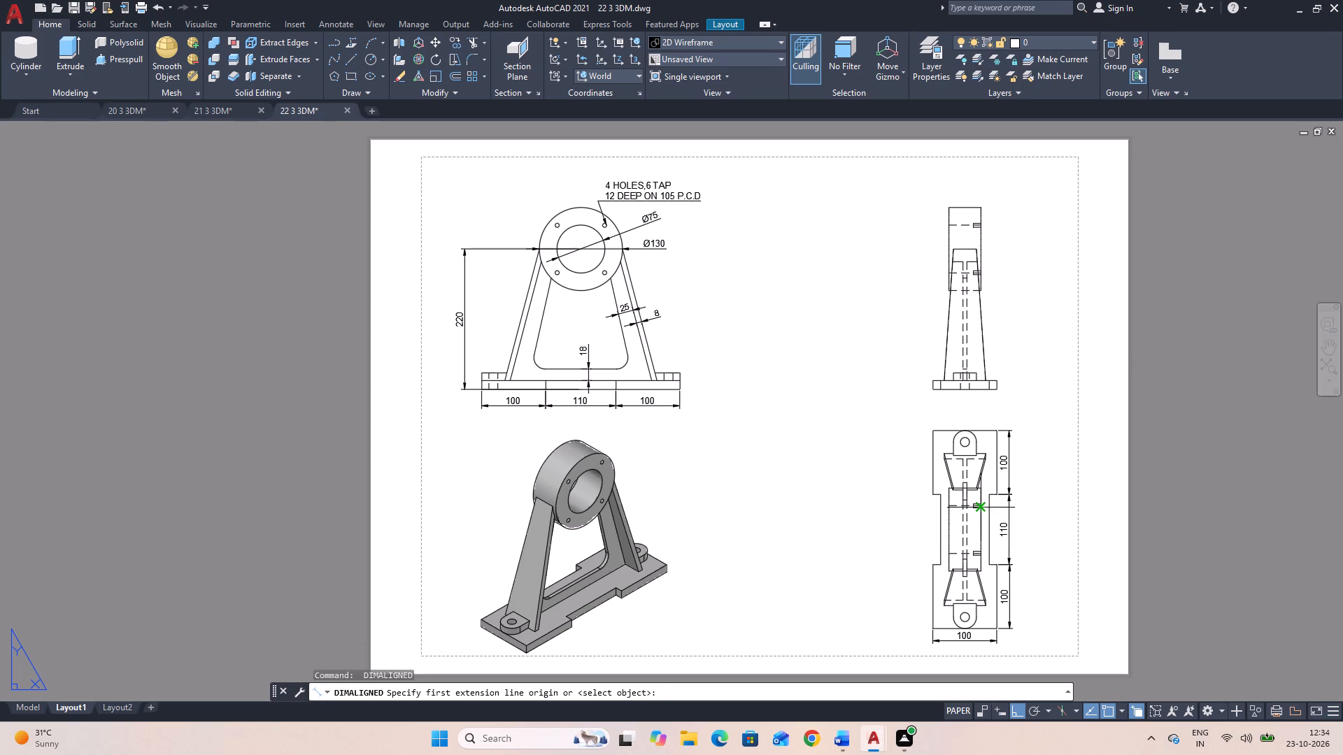
scroll(992, 497, "up", 3)
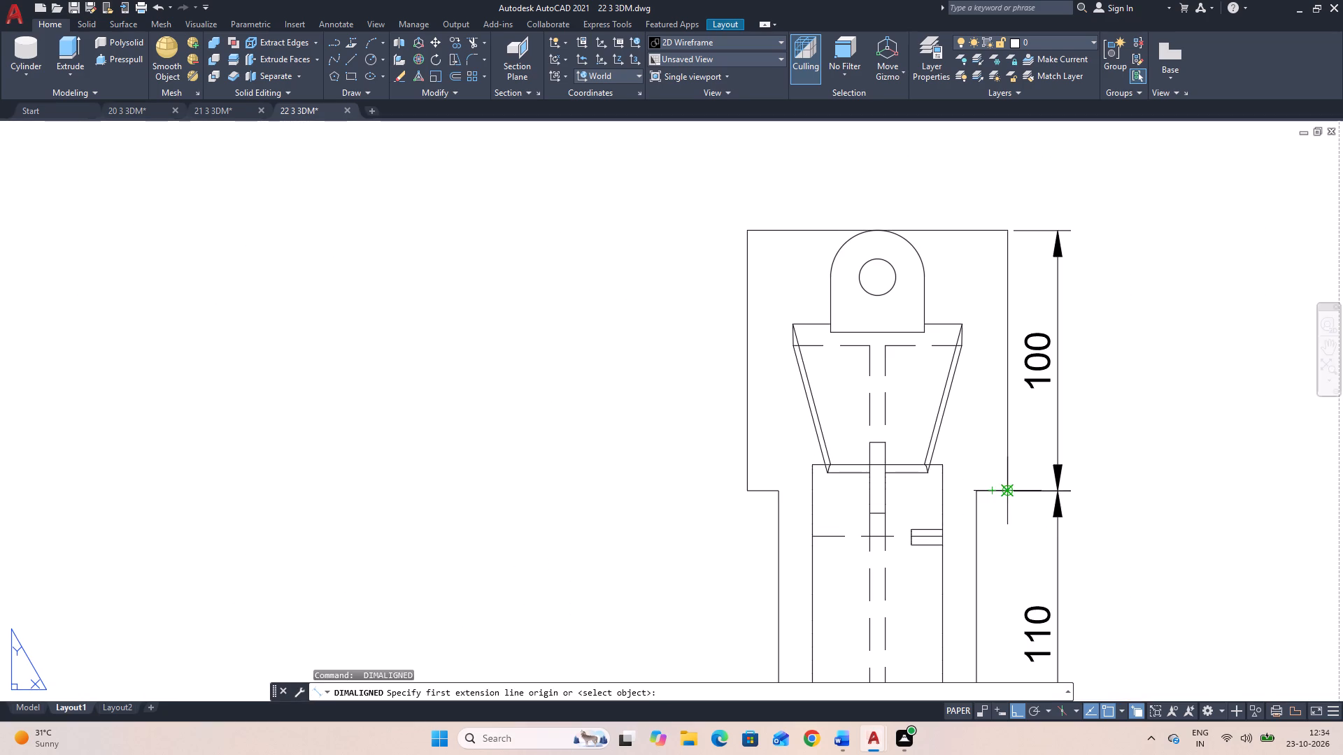
left_click(1004, 492)
left_click(976, 494)
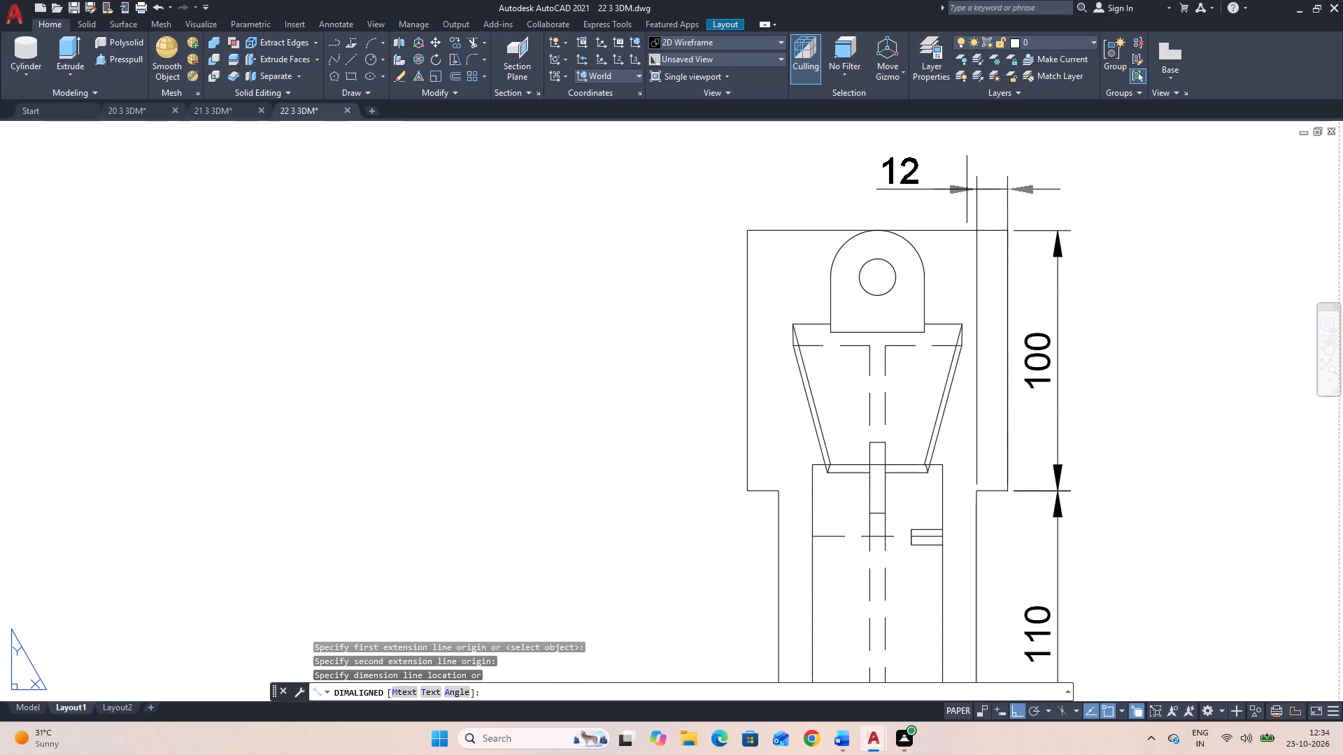
left_click(982, 168)
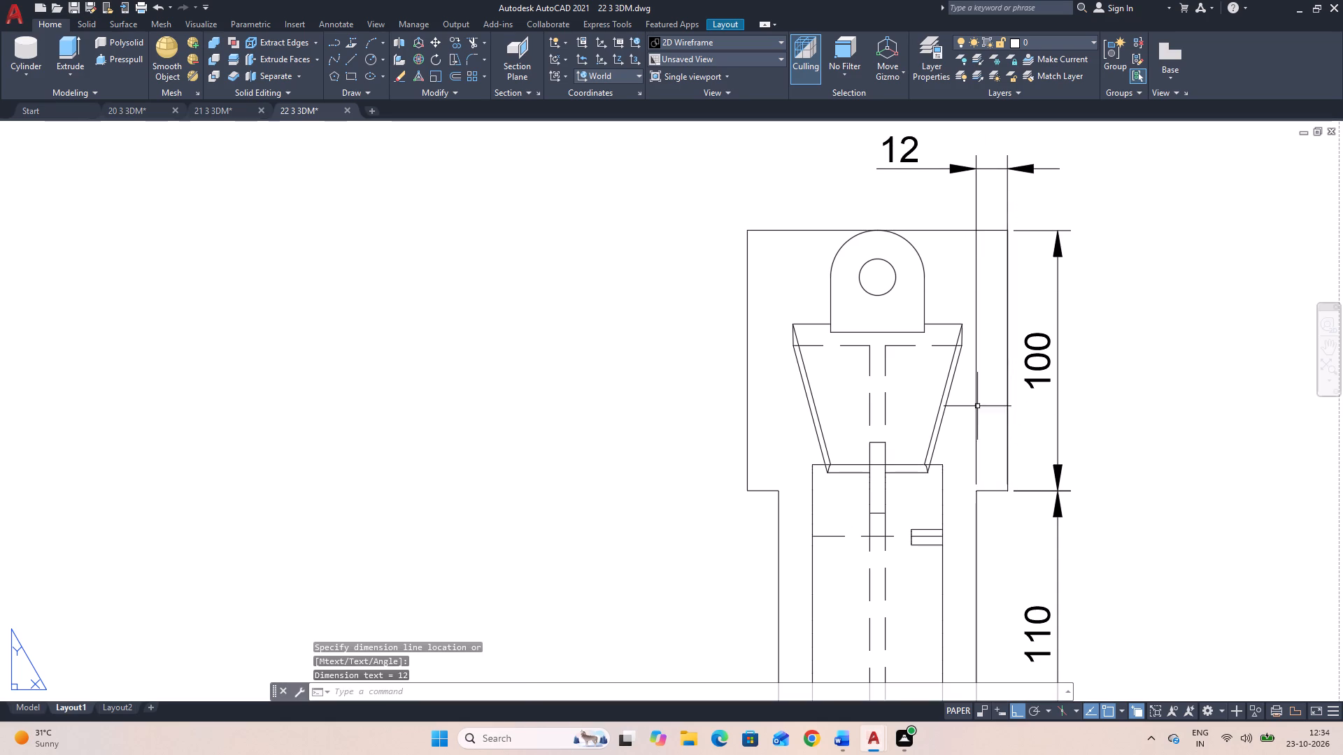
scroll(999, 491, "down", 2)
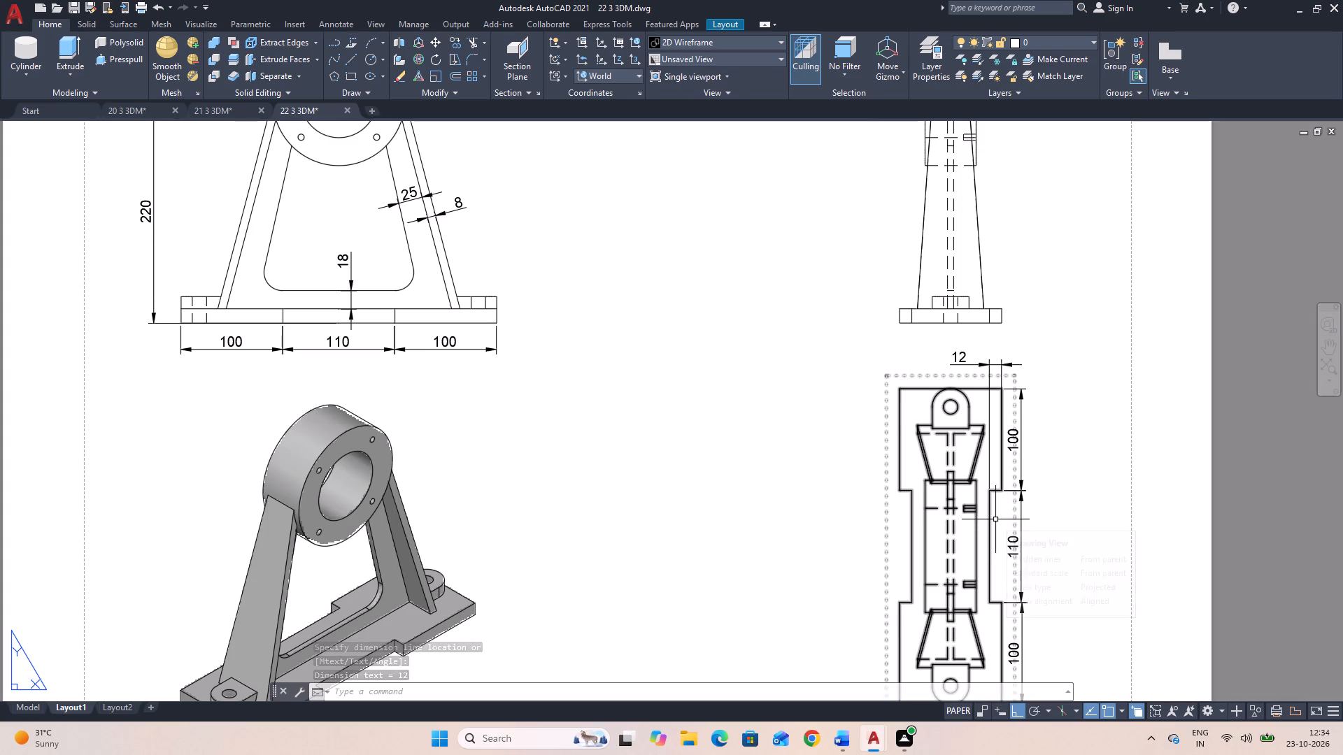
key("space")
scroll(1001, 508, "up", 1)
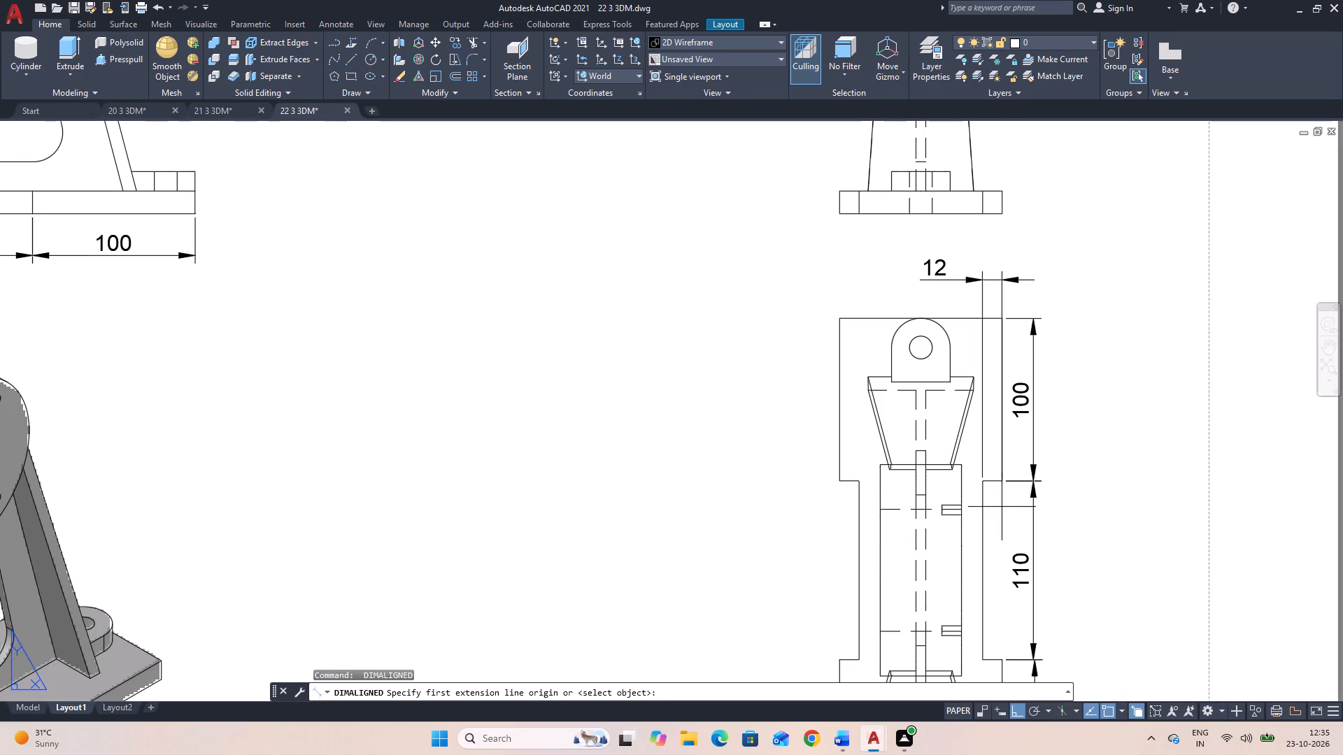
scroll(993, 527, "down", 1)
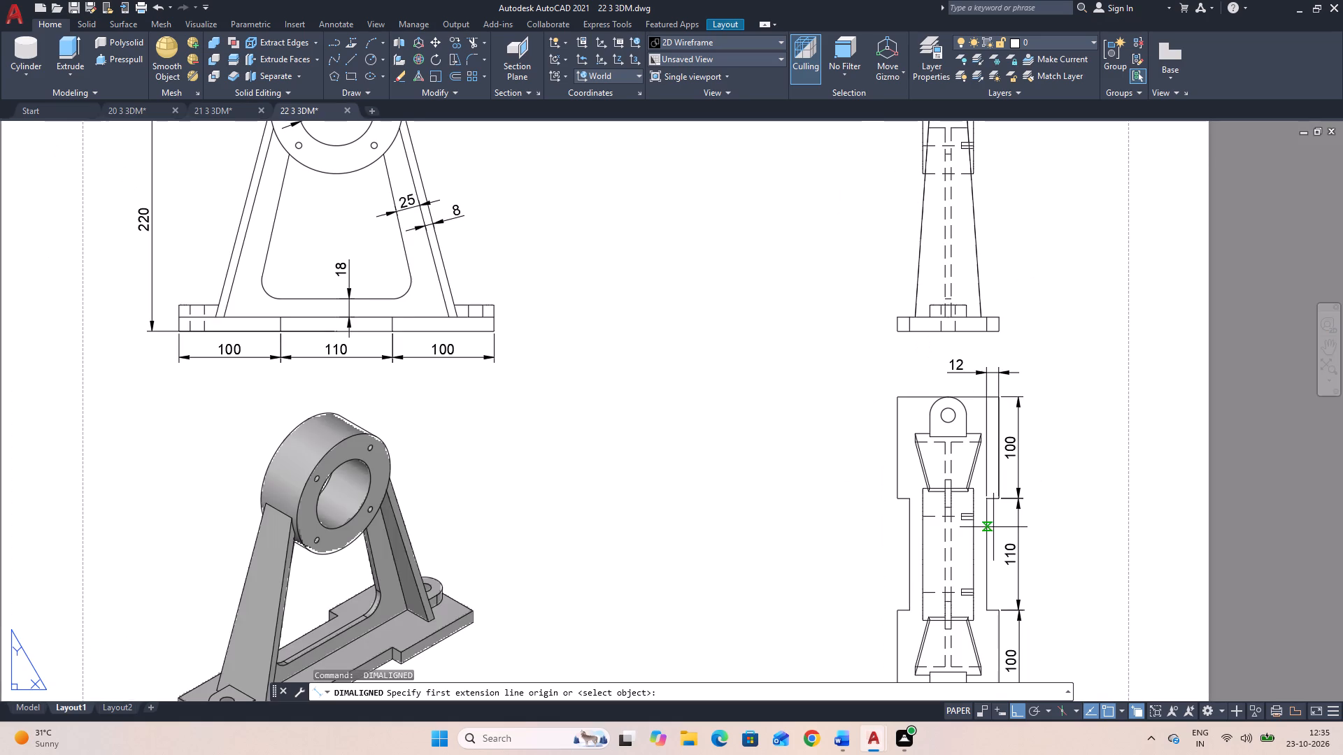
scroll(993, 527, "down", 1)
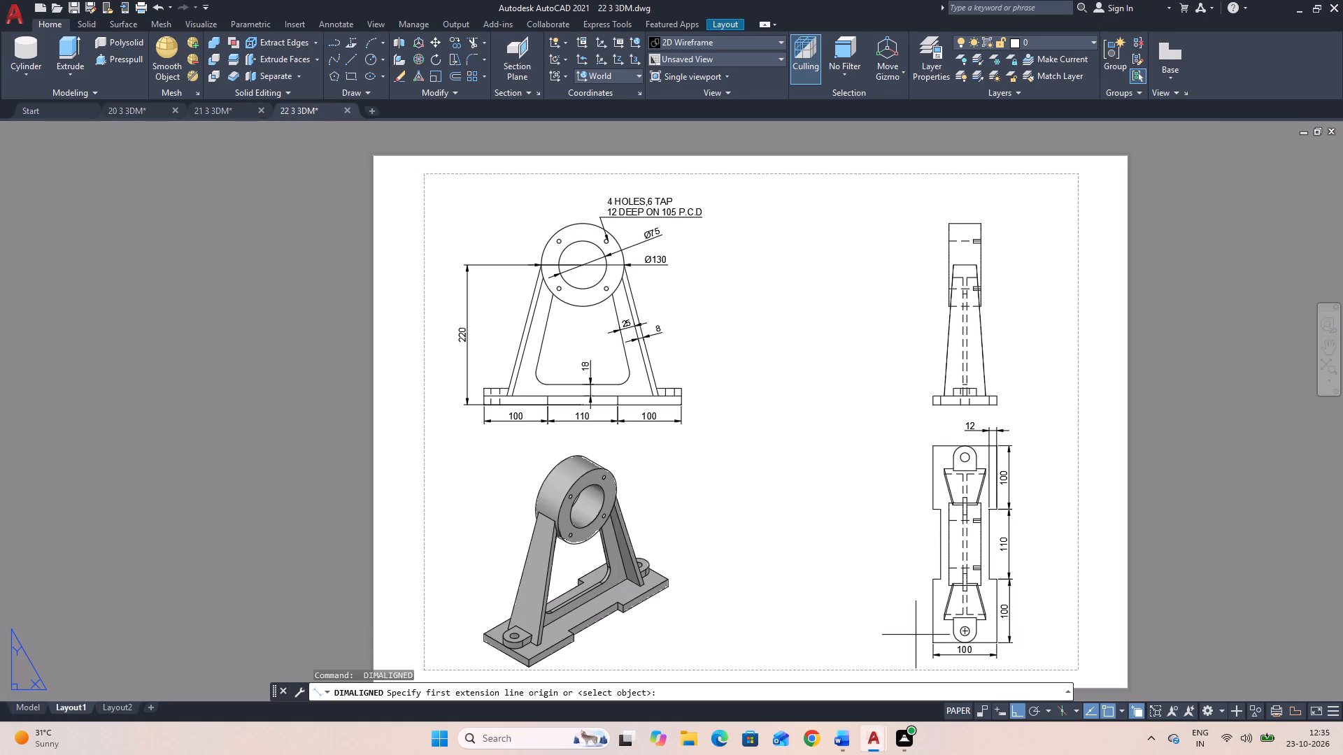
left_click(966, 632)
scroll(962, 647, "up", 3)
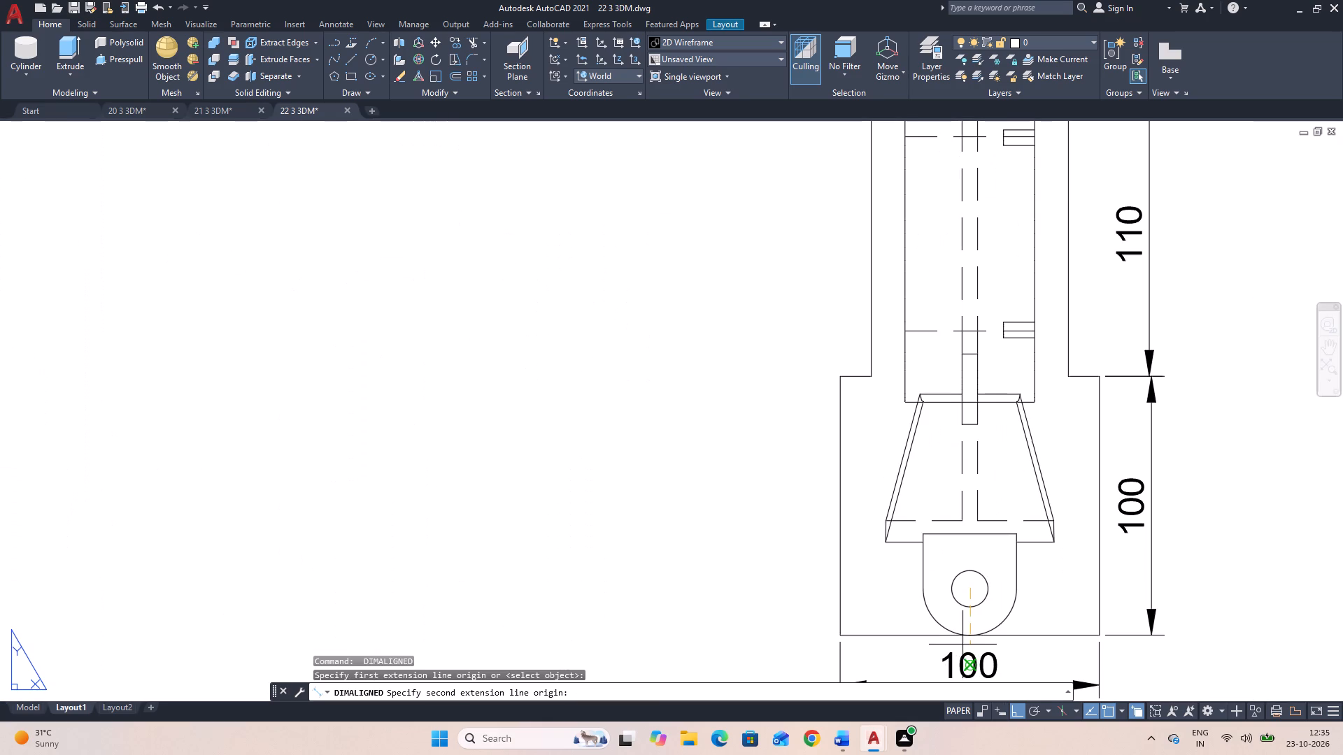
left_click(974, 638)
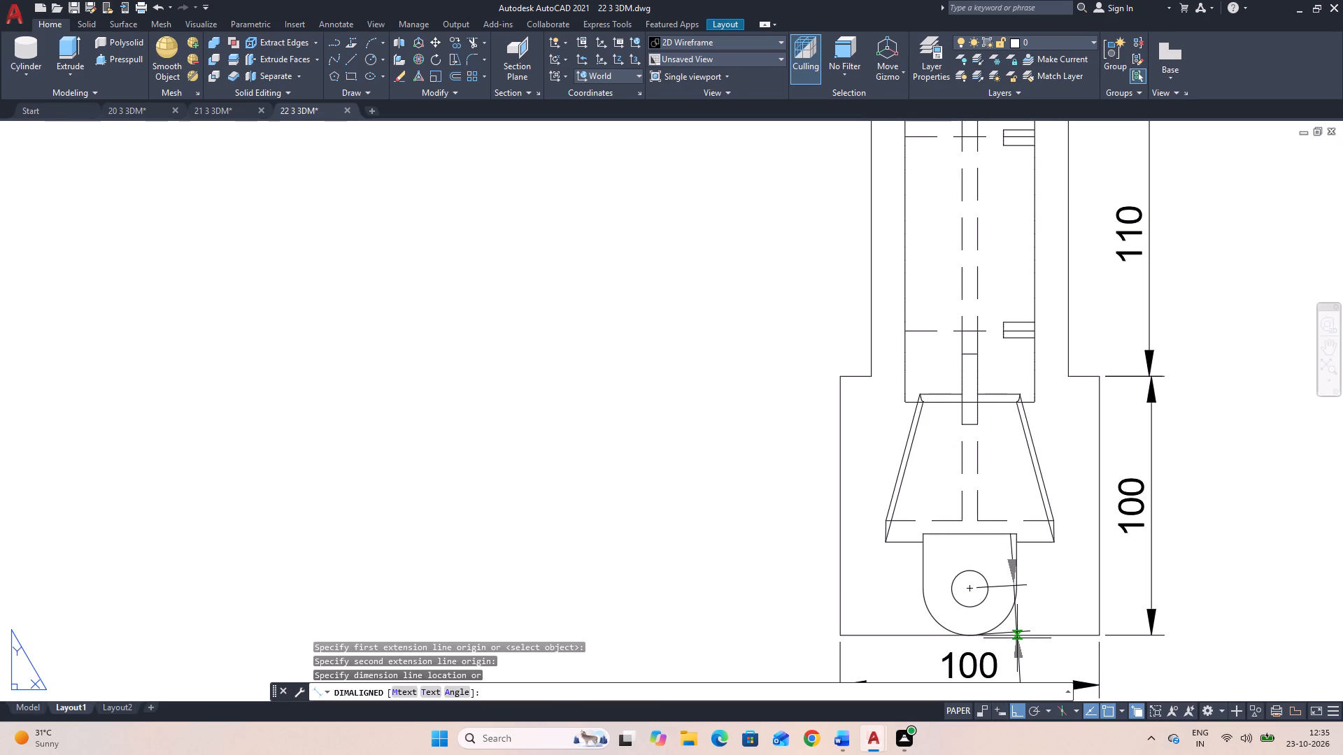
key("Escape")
Dimension the distance from the lower lug hole's centre to the base's bottom edge, placed left of the plan view.
key("space")
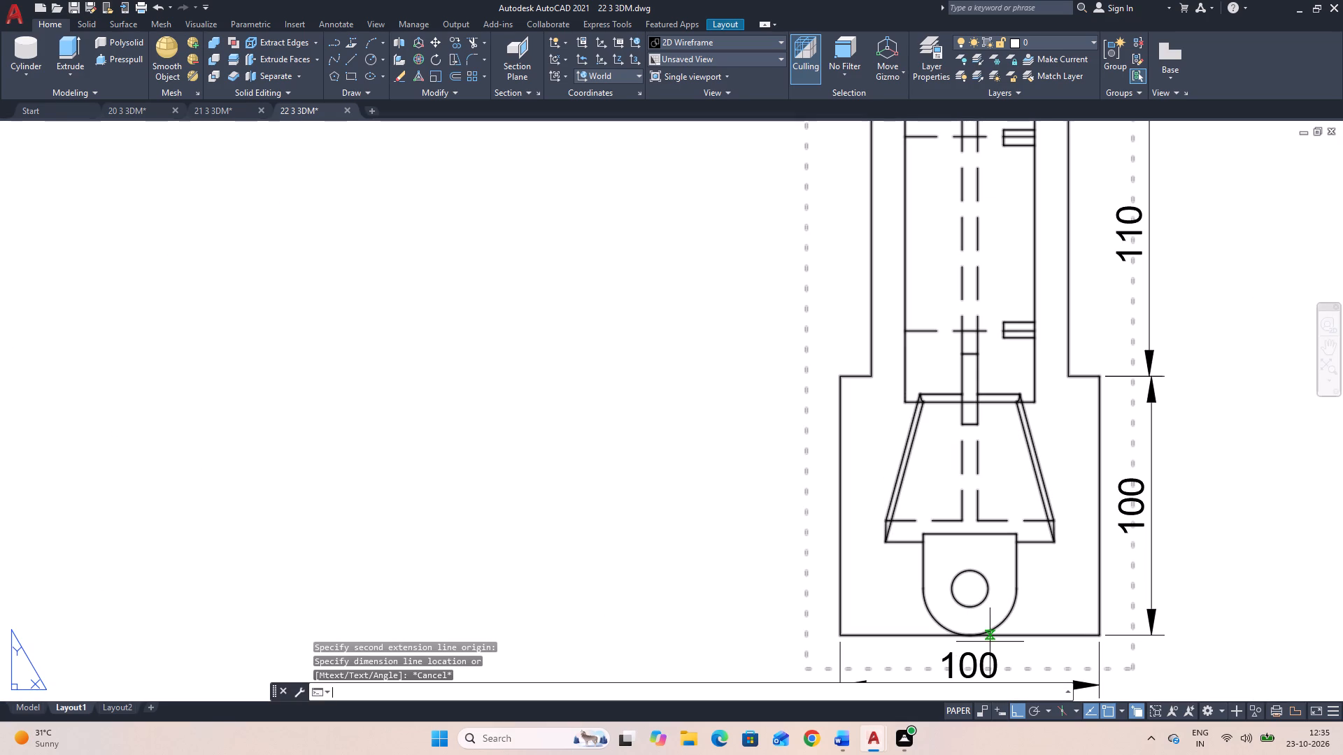
left_click(971, 592)
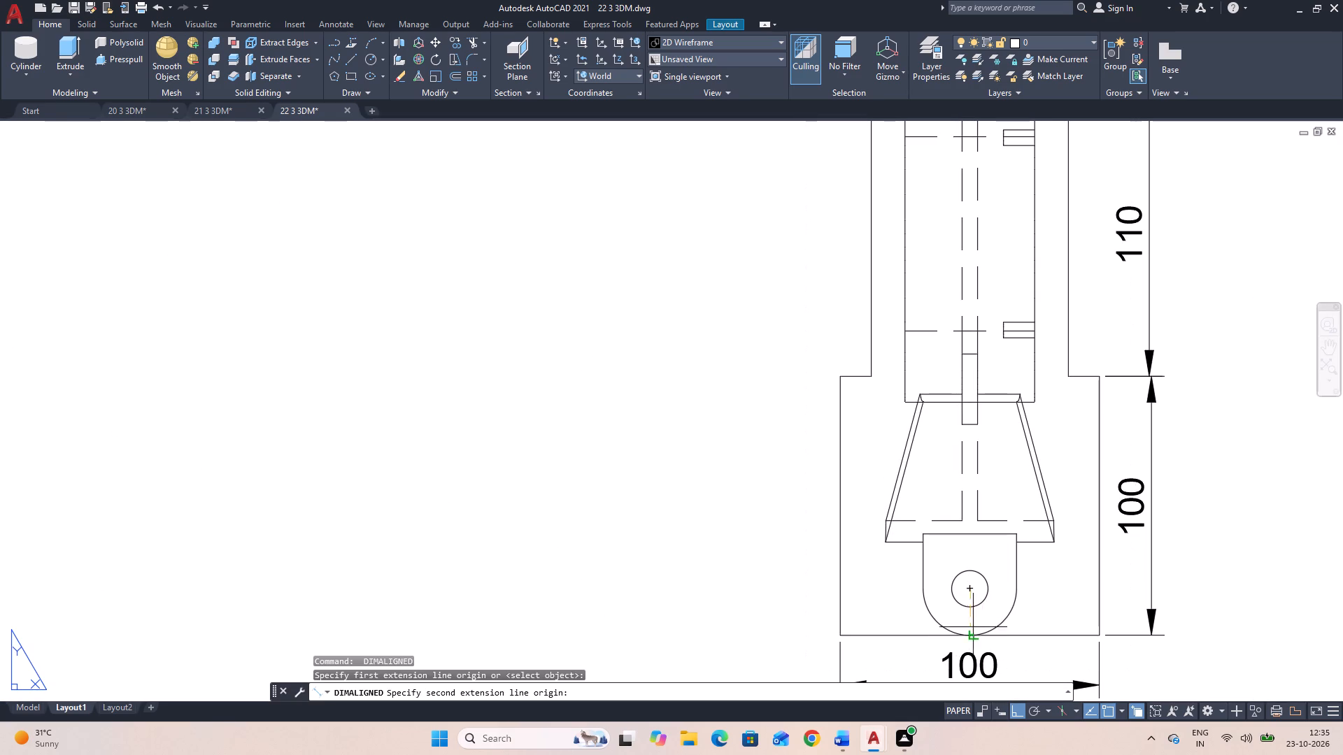
scroll(974, 638, "up", 4)
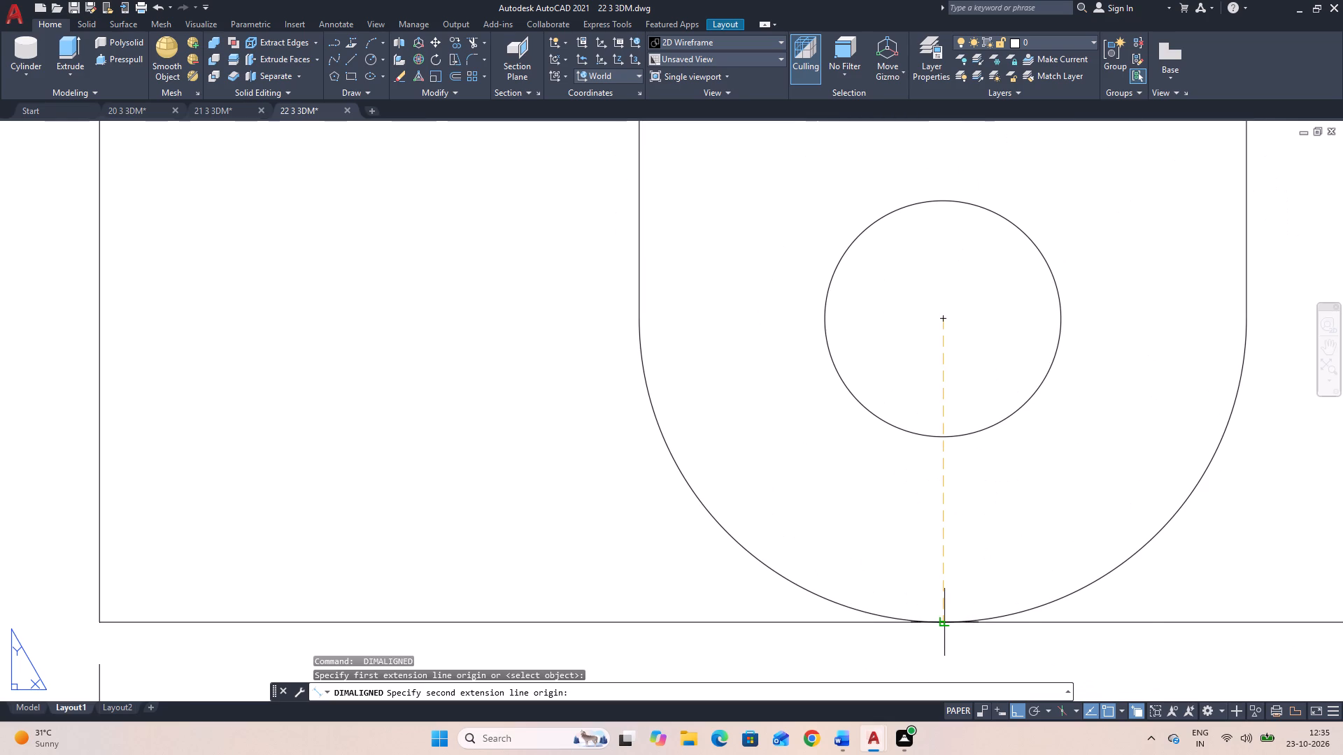
left_click(944, 624)
scroll(957, 625, "down", 5)
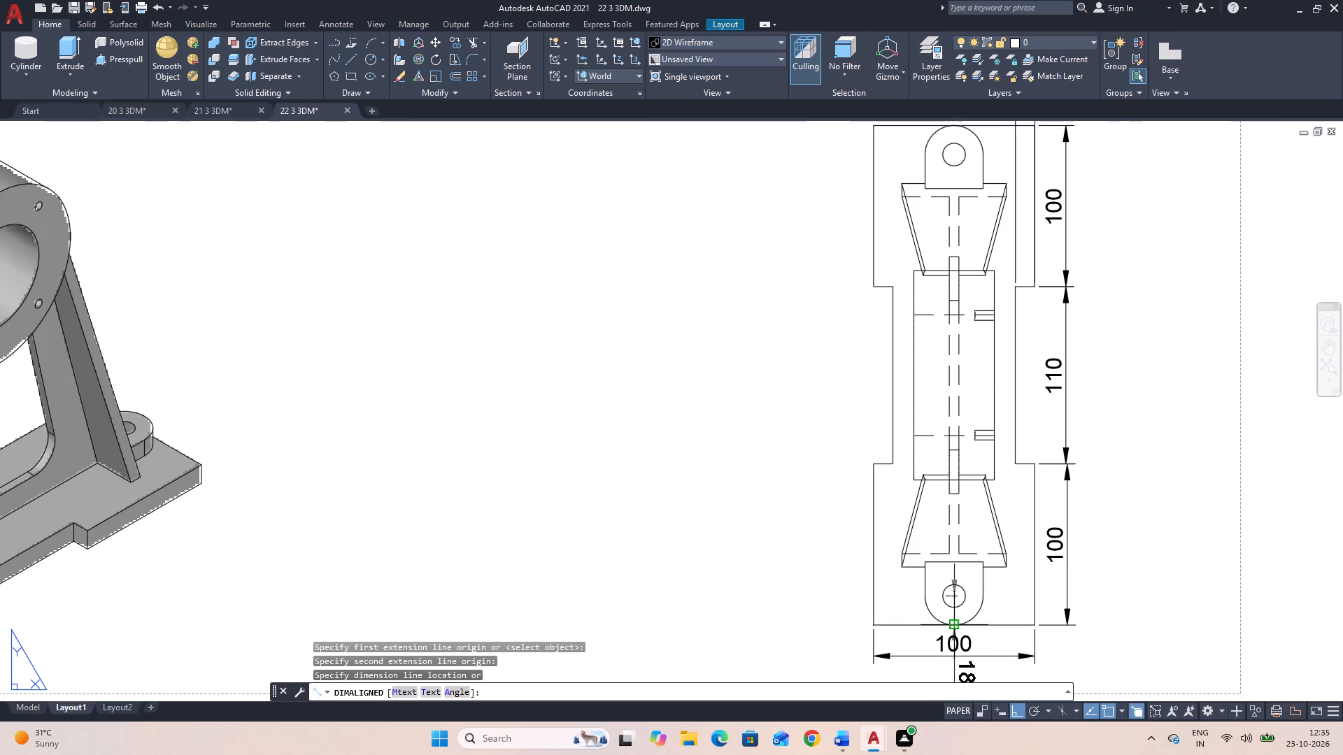
scroll(1006, 623, "down", 1)
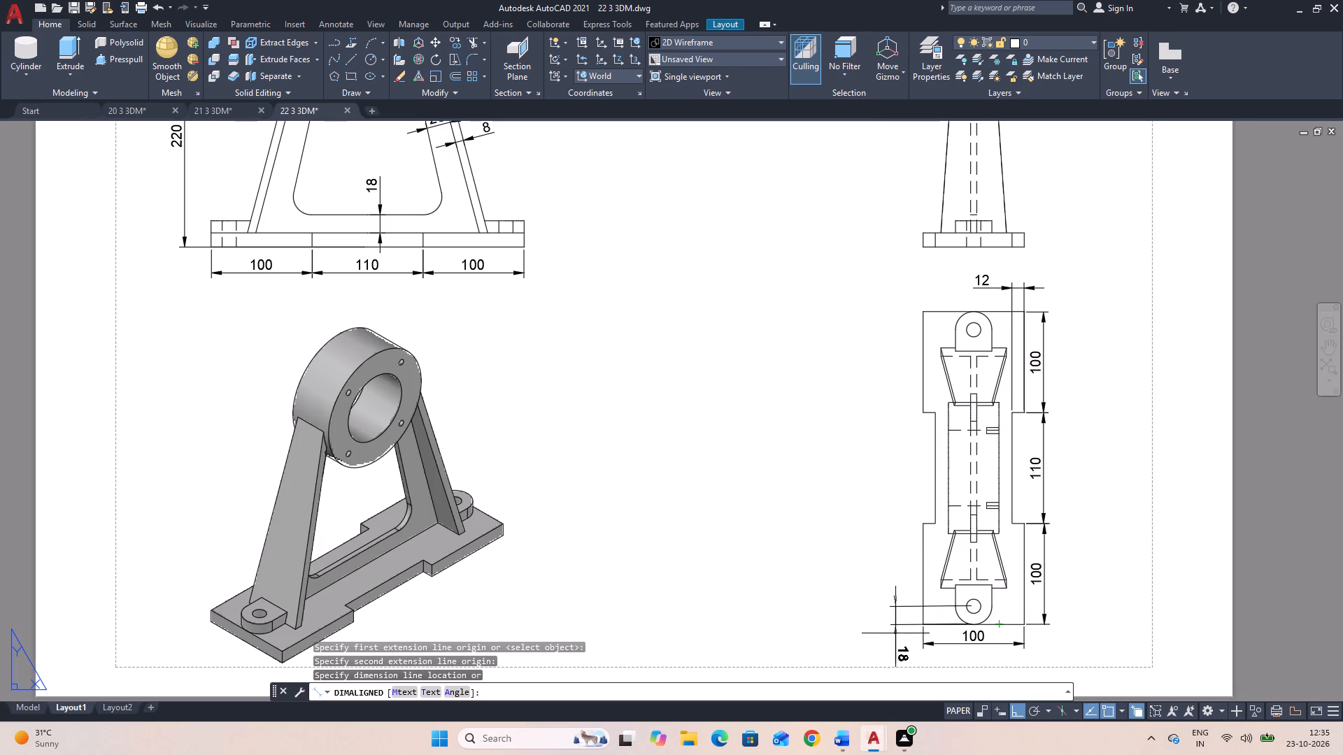
left_click(899, 633)
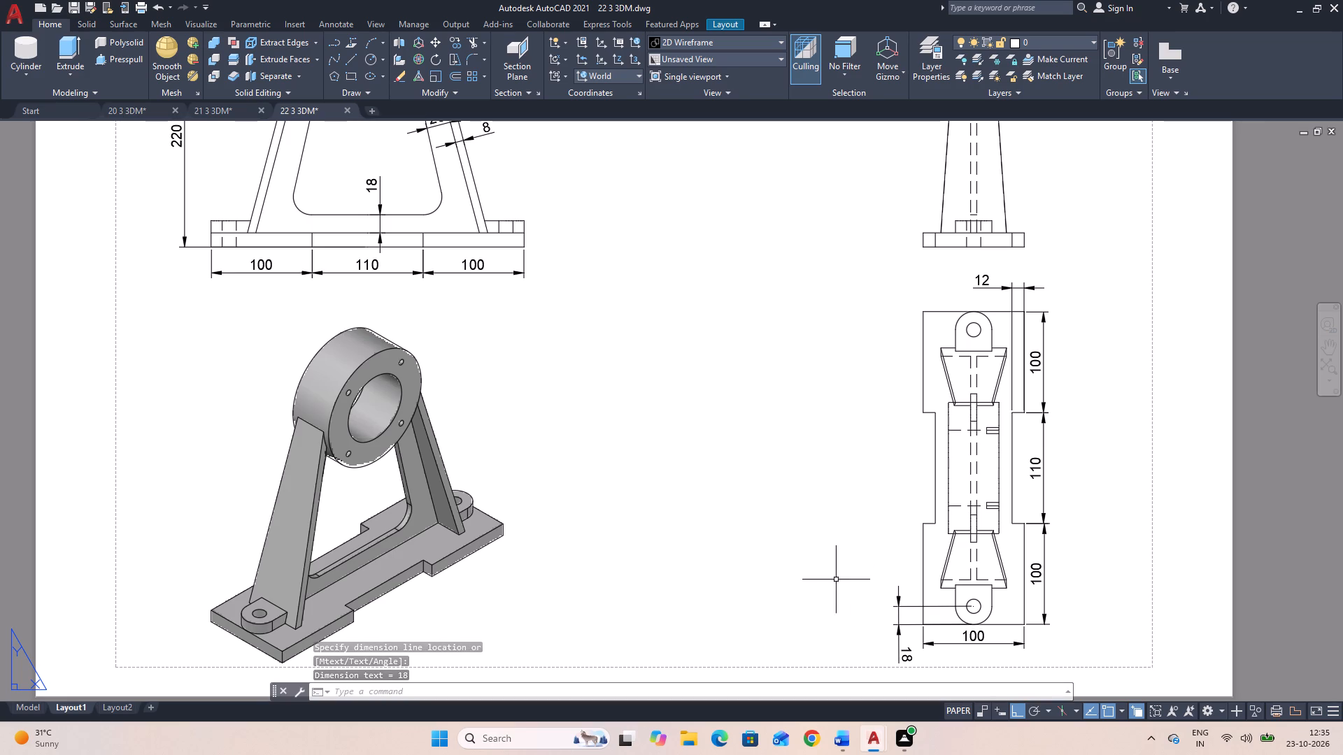
Dimension the lug's height above the base plate in the narrow side elevation, placed to the right of that view.
key("space")
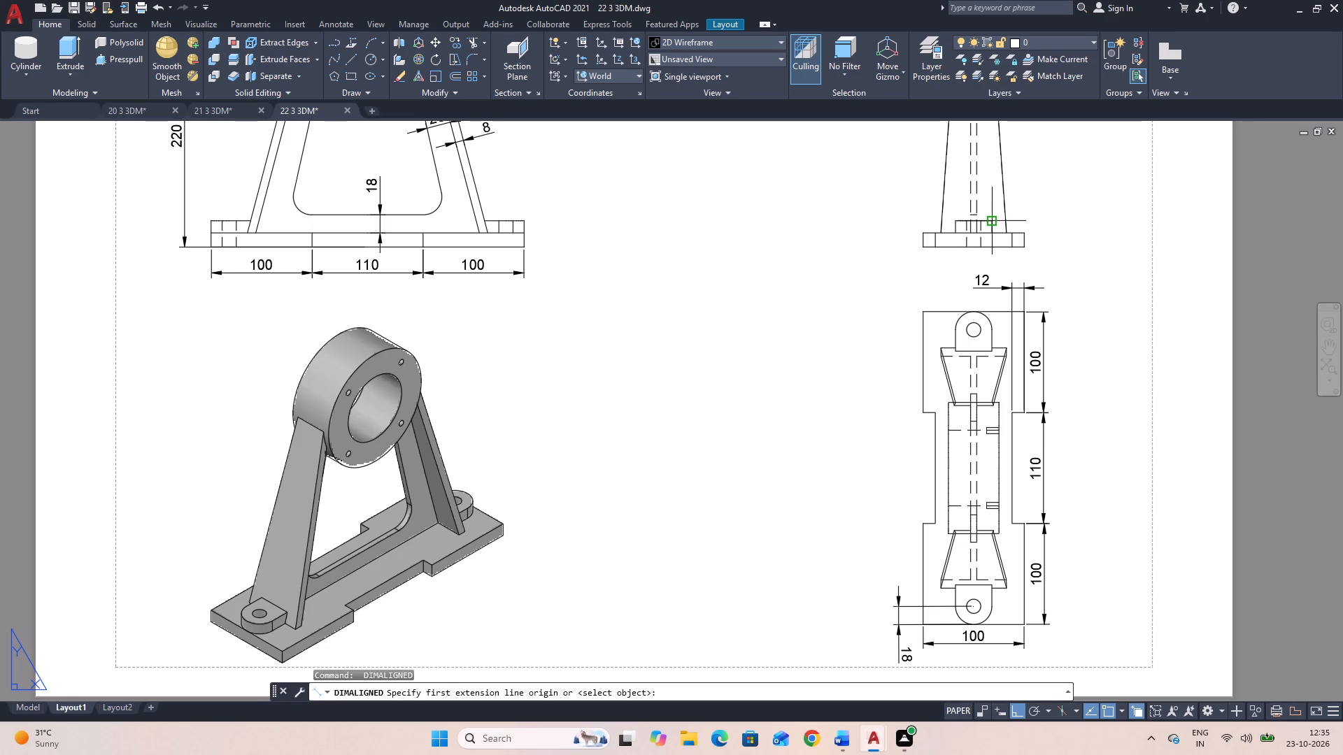
left_click(990, 217)
left_click(993, 231)
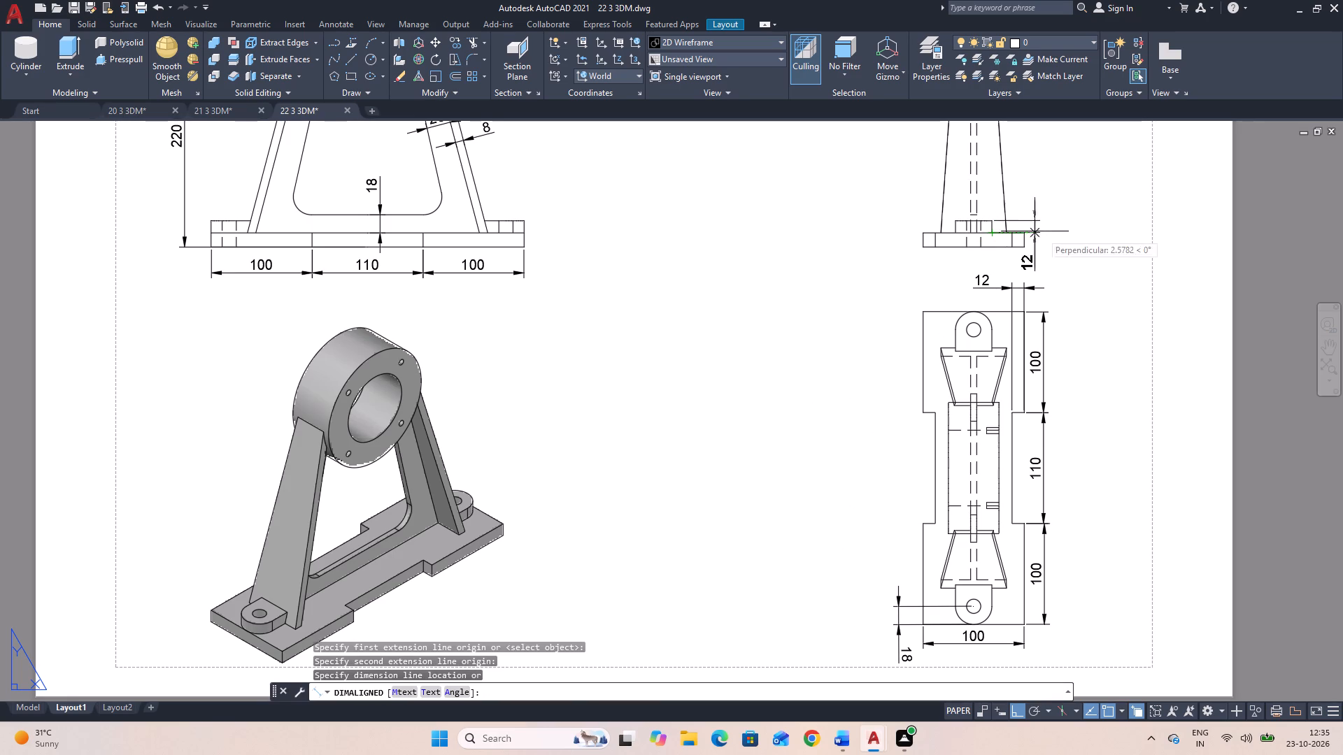
left_click(1058, 243)
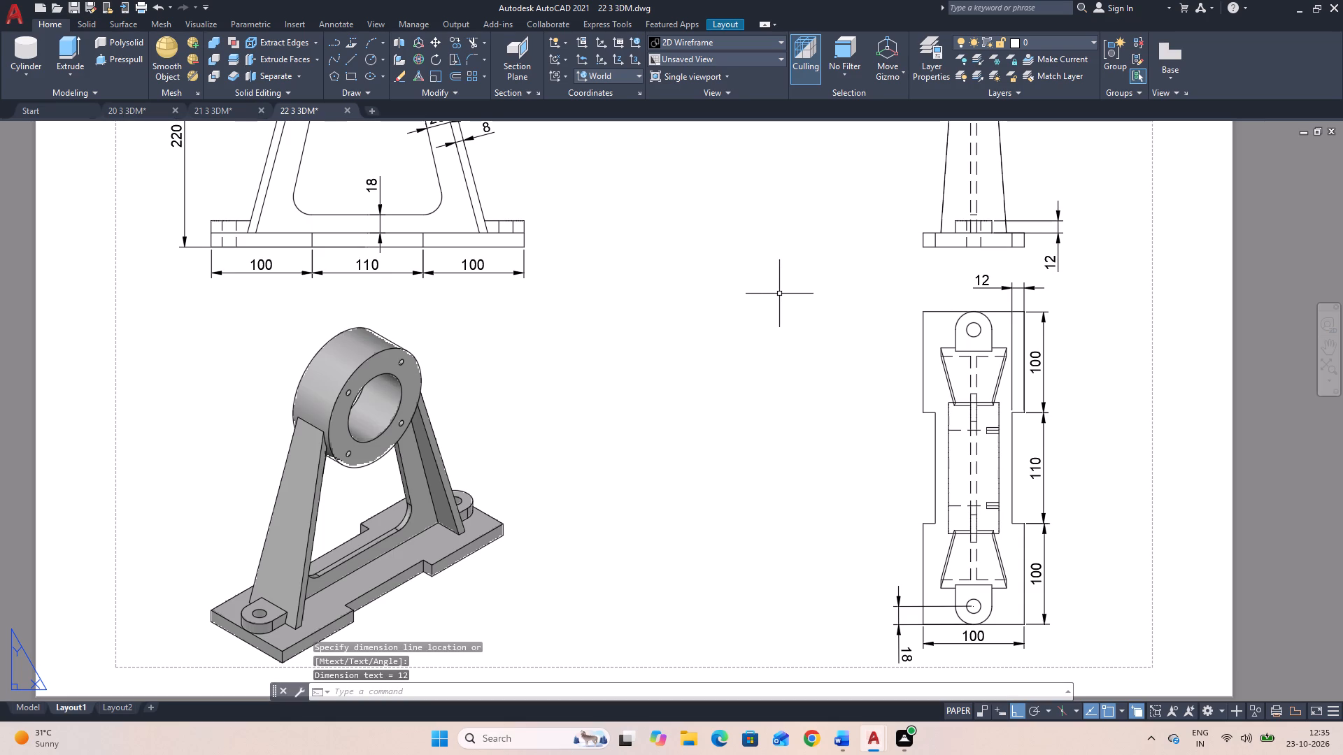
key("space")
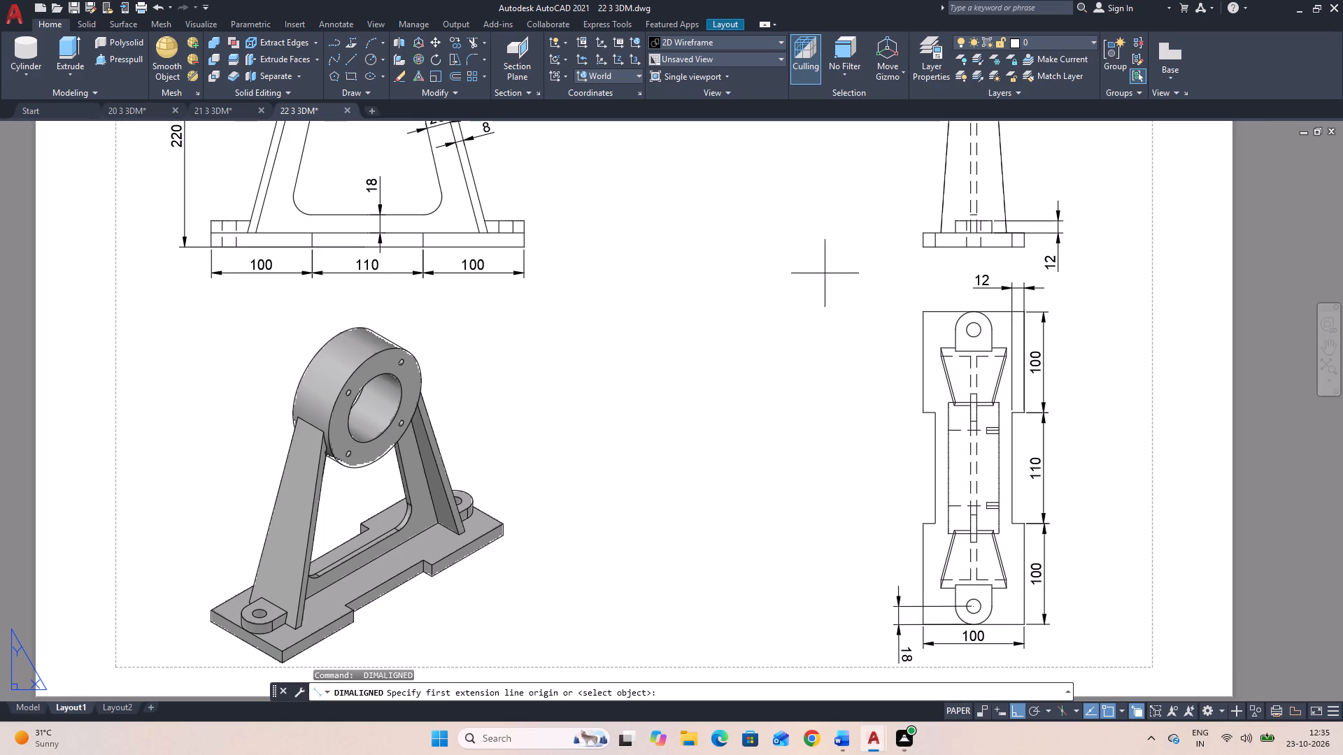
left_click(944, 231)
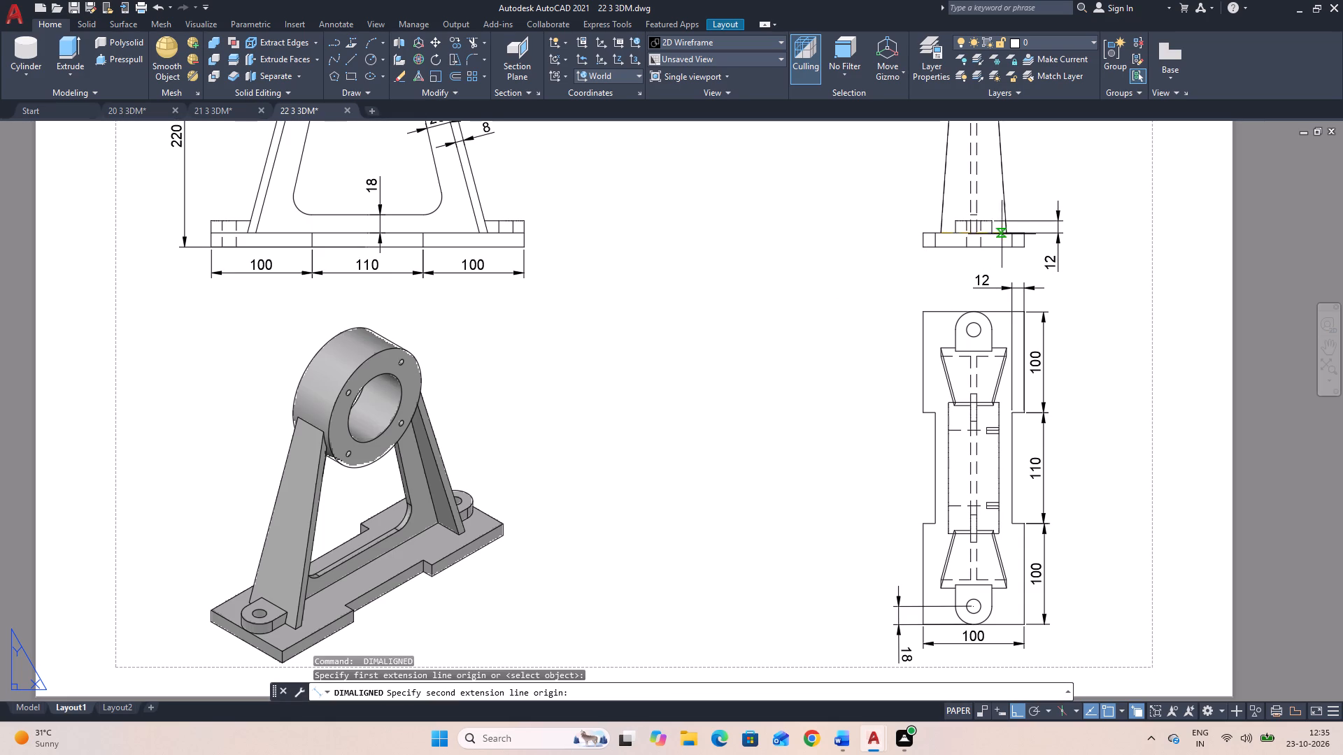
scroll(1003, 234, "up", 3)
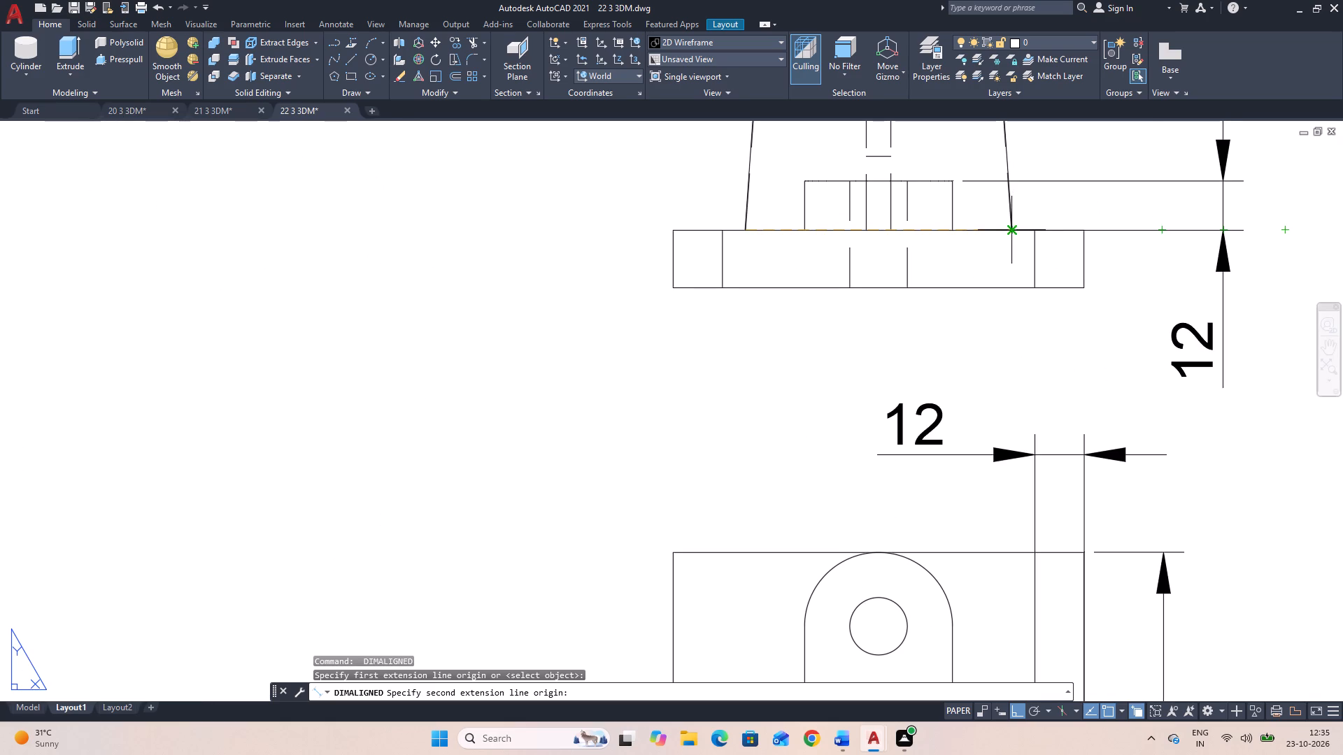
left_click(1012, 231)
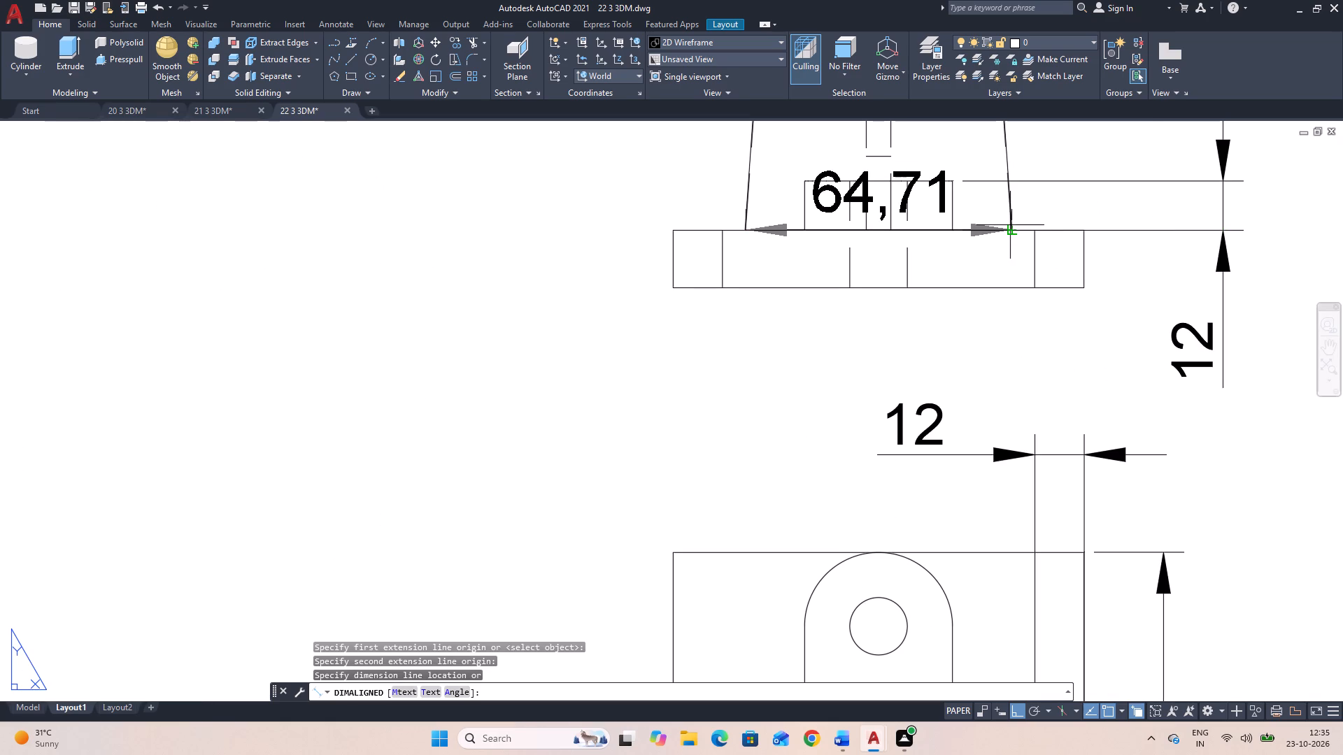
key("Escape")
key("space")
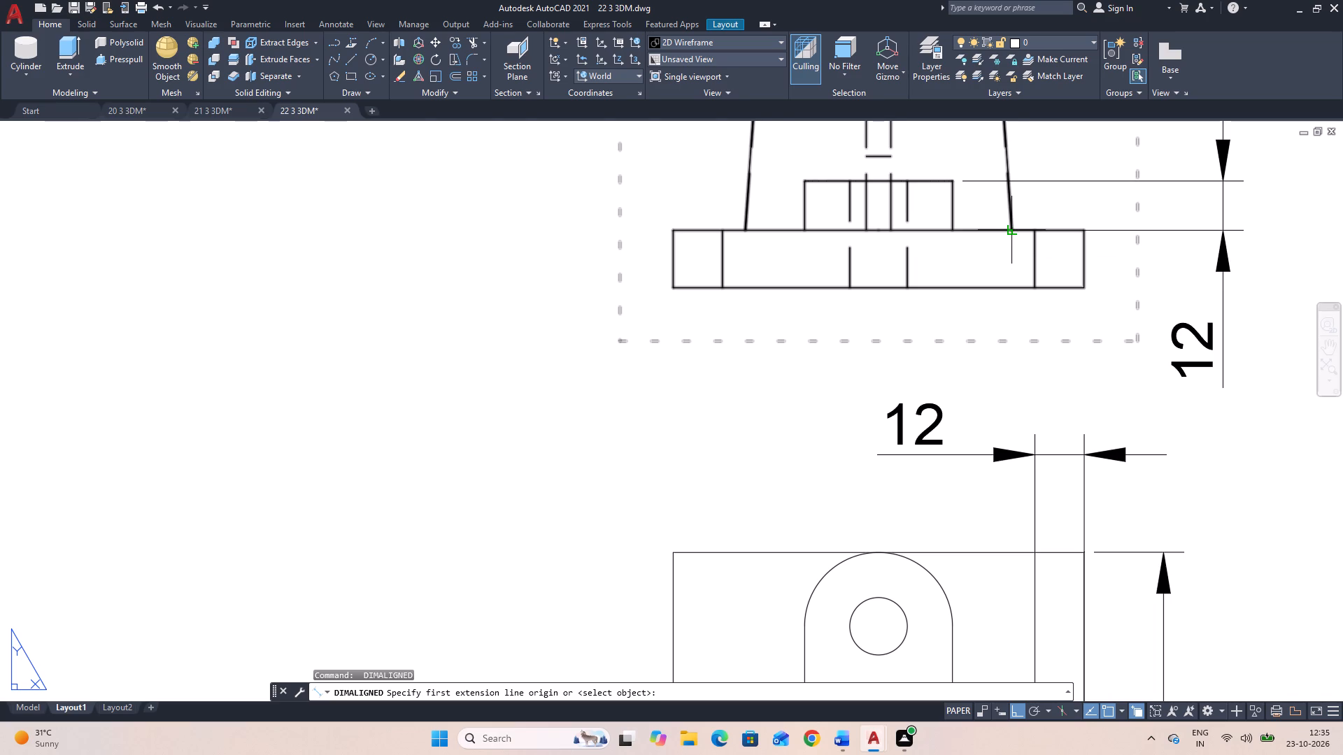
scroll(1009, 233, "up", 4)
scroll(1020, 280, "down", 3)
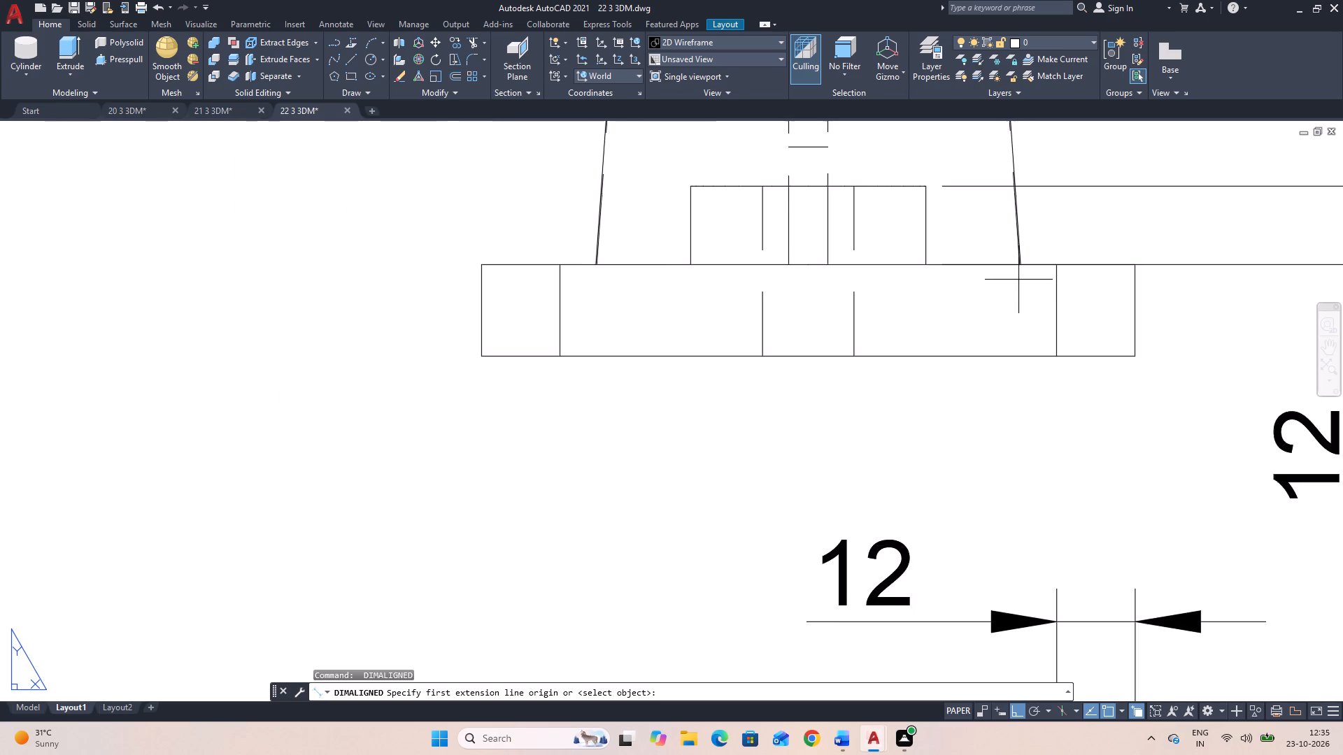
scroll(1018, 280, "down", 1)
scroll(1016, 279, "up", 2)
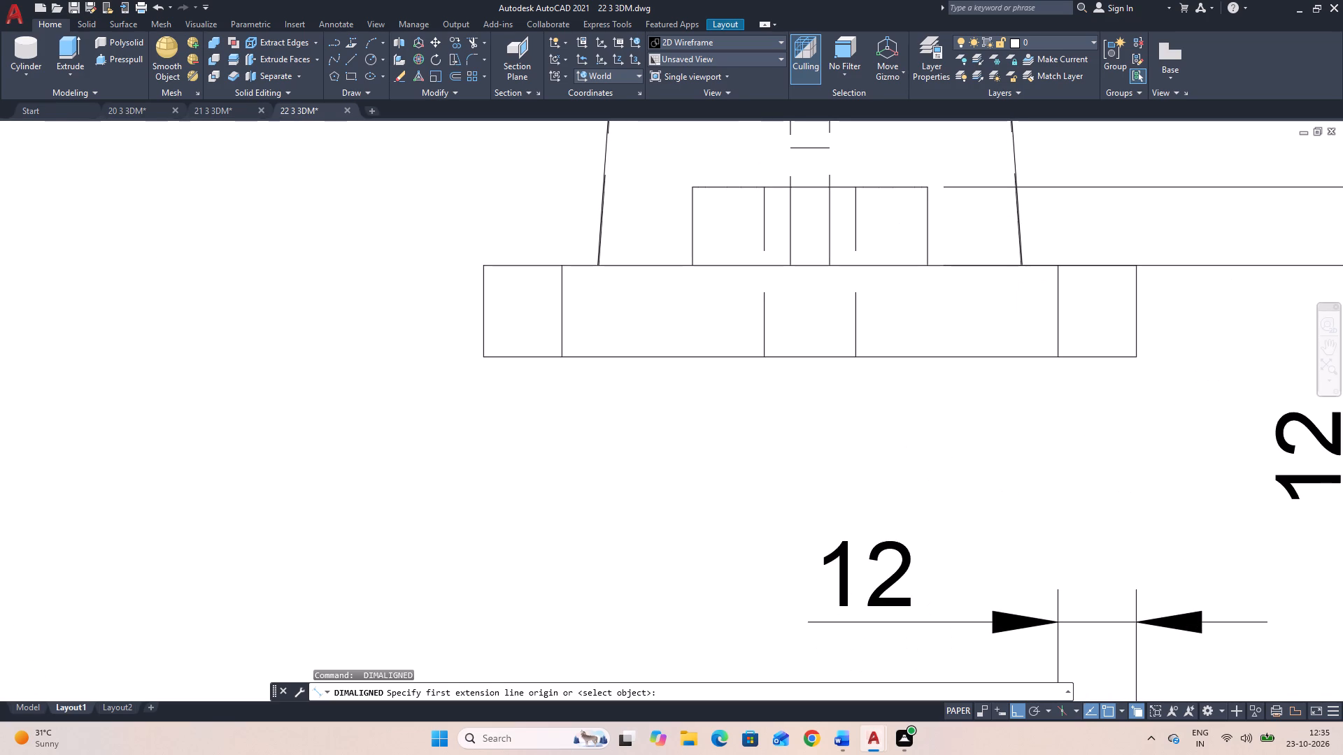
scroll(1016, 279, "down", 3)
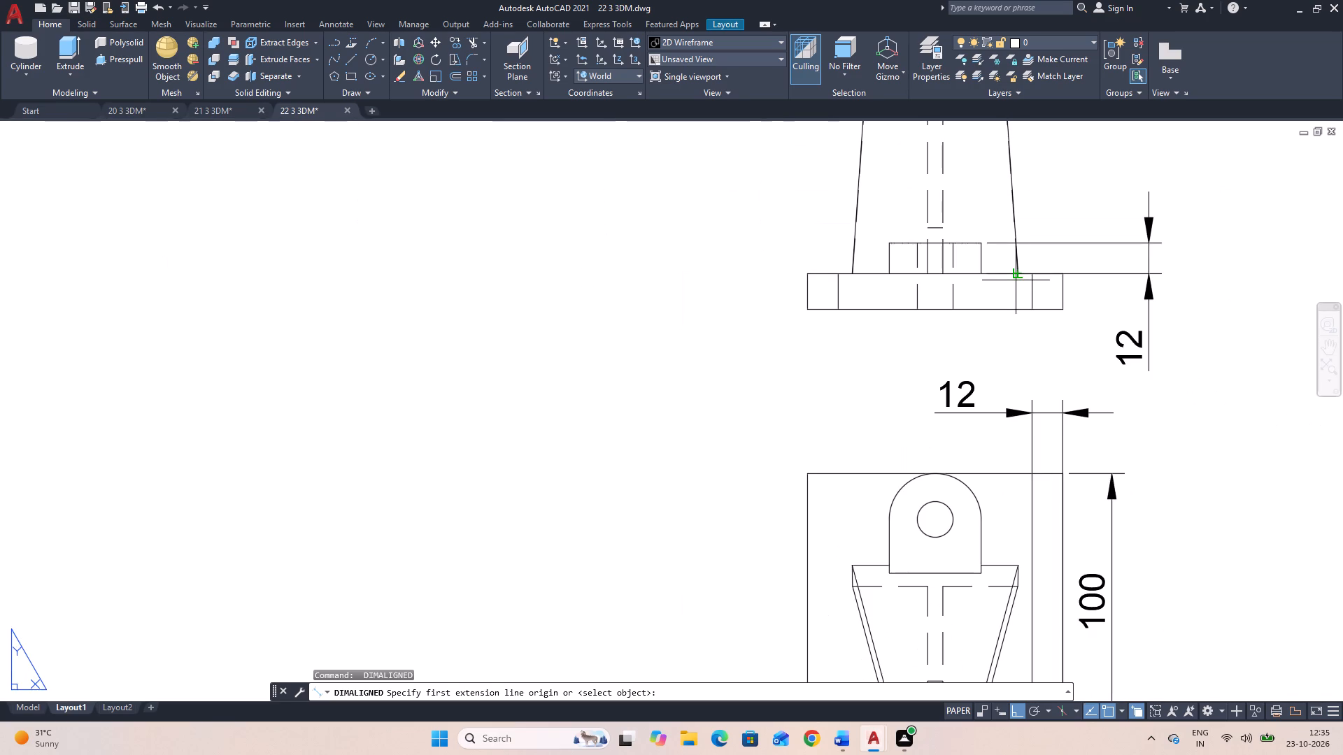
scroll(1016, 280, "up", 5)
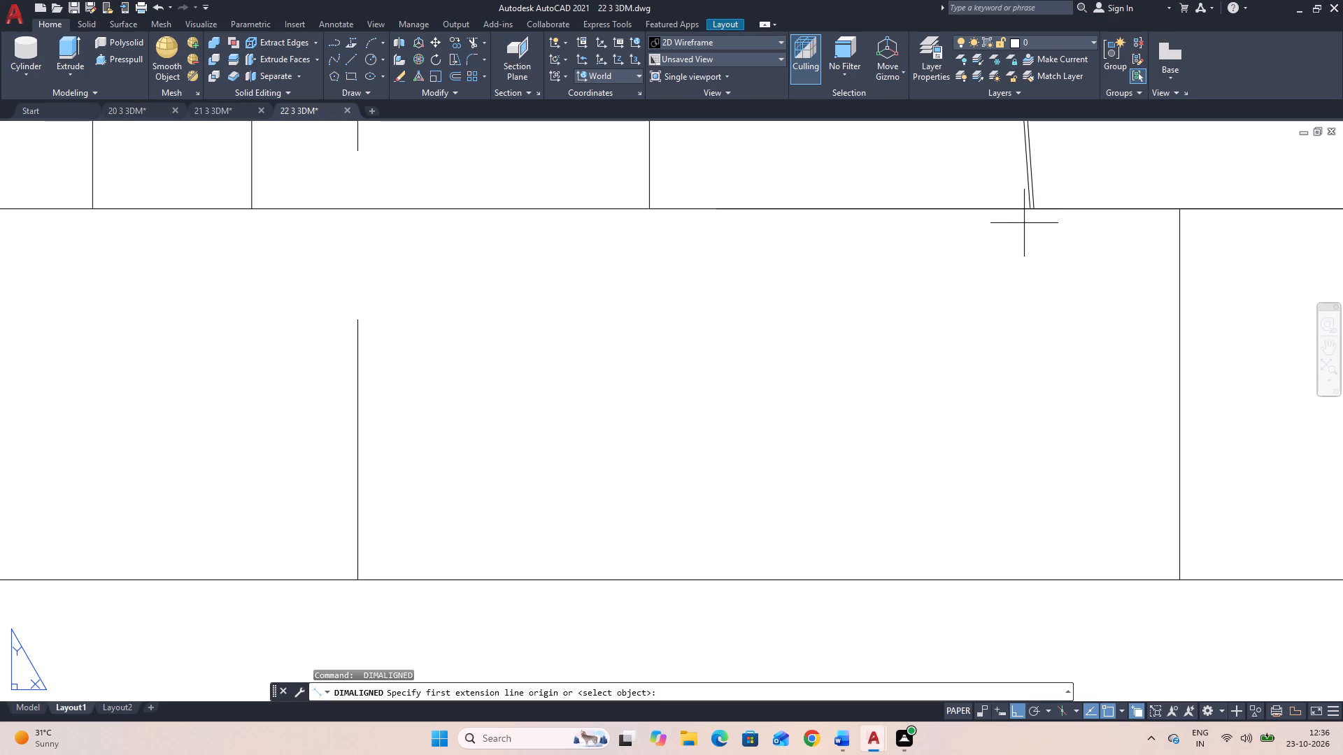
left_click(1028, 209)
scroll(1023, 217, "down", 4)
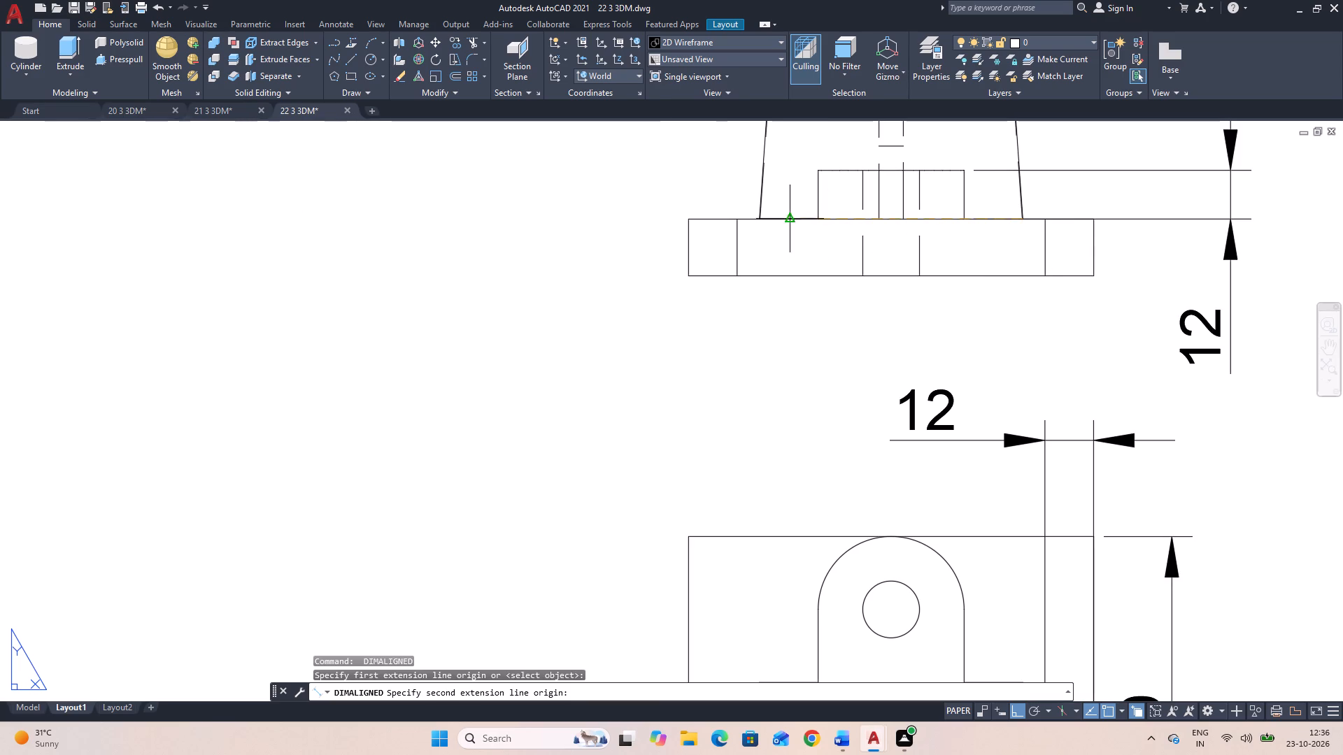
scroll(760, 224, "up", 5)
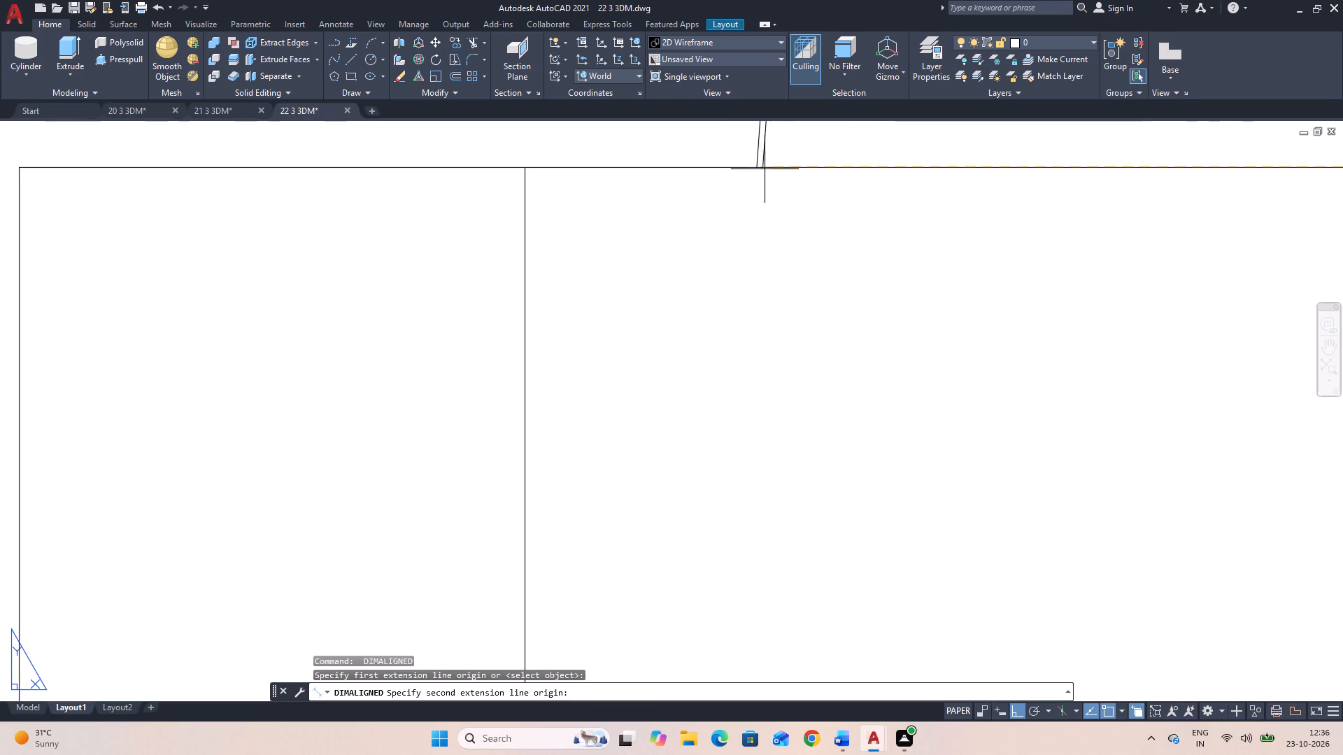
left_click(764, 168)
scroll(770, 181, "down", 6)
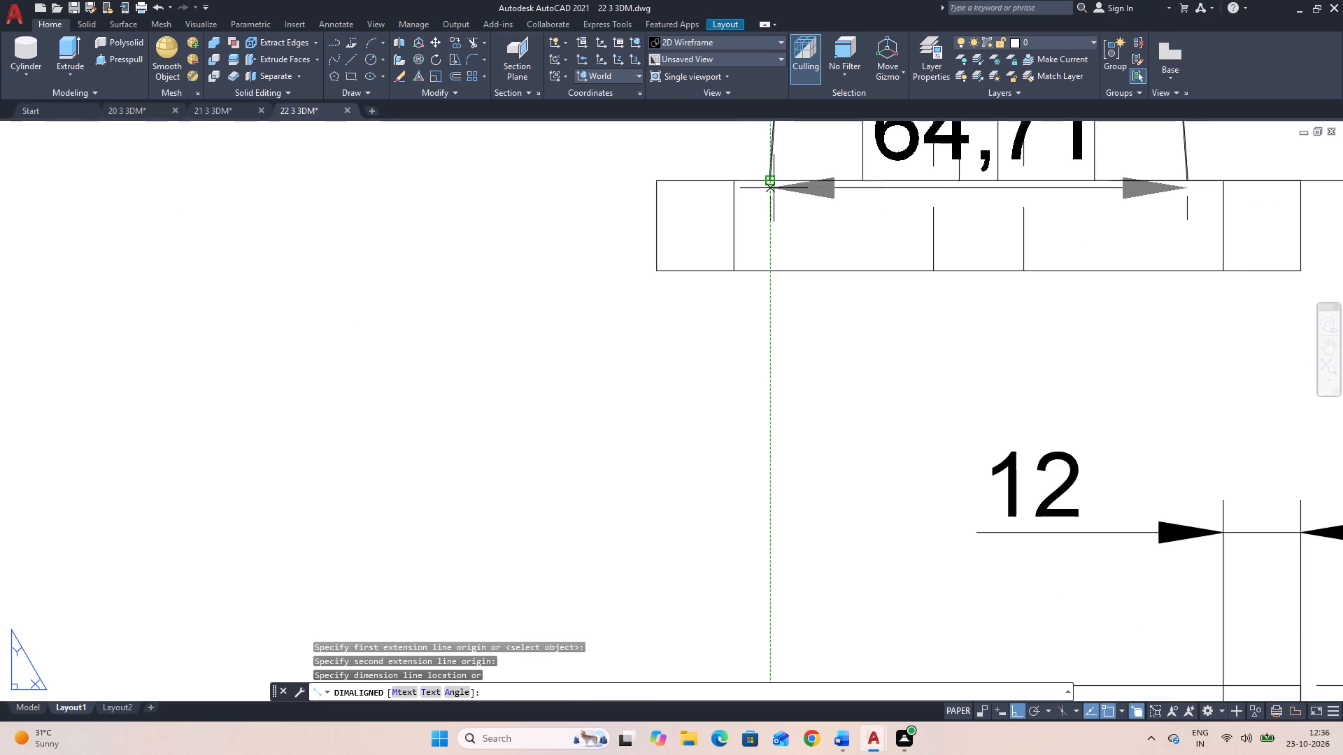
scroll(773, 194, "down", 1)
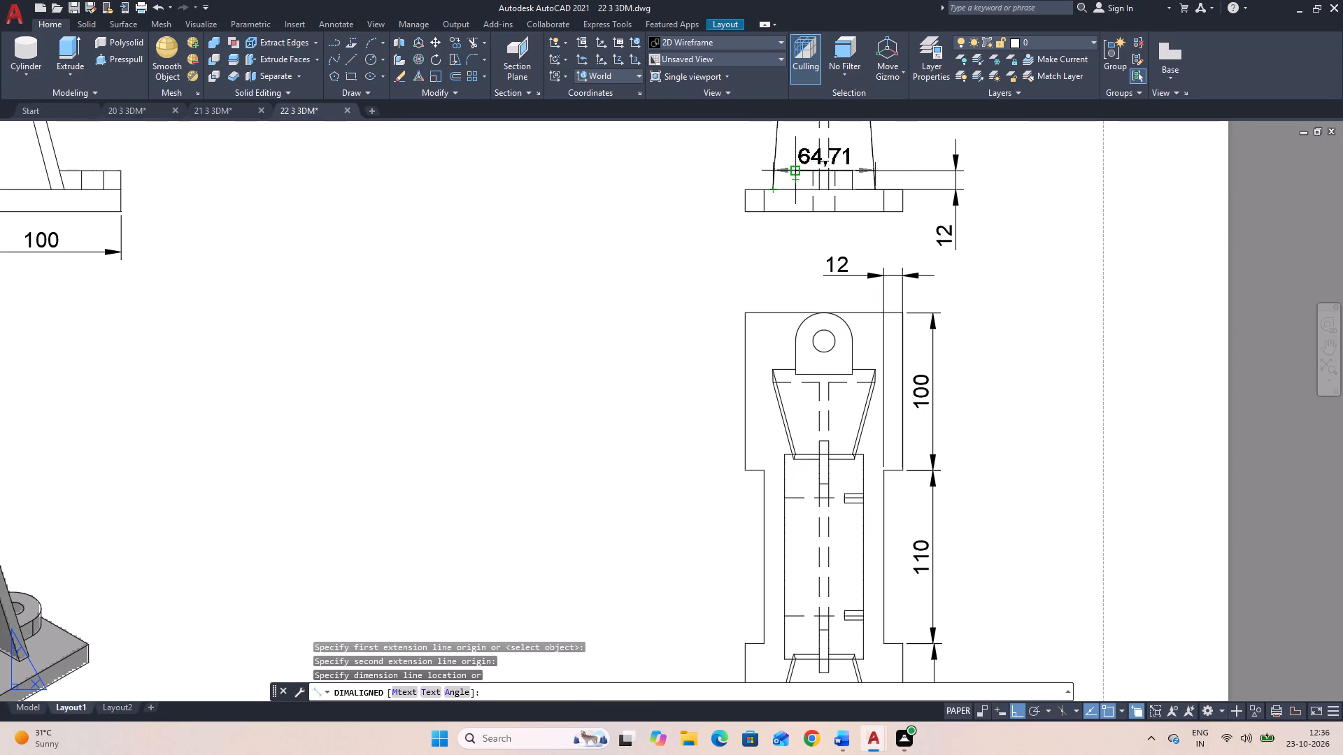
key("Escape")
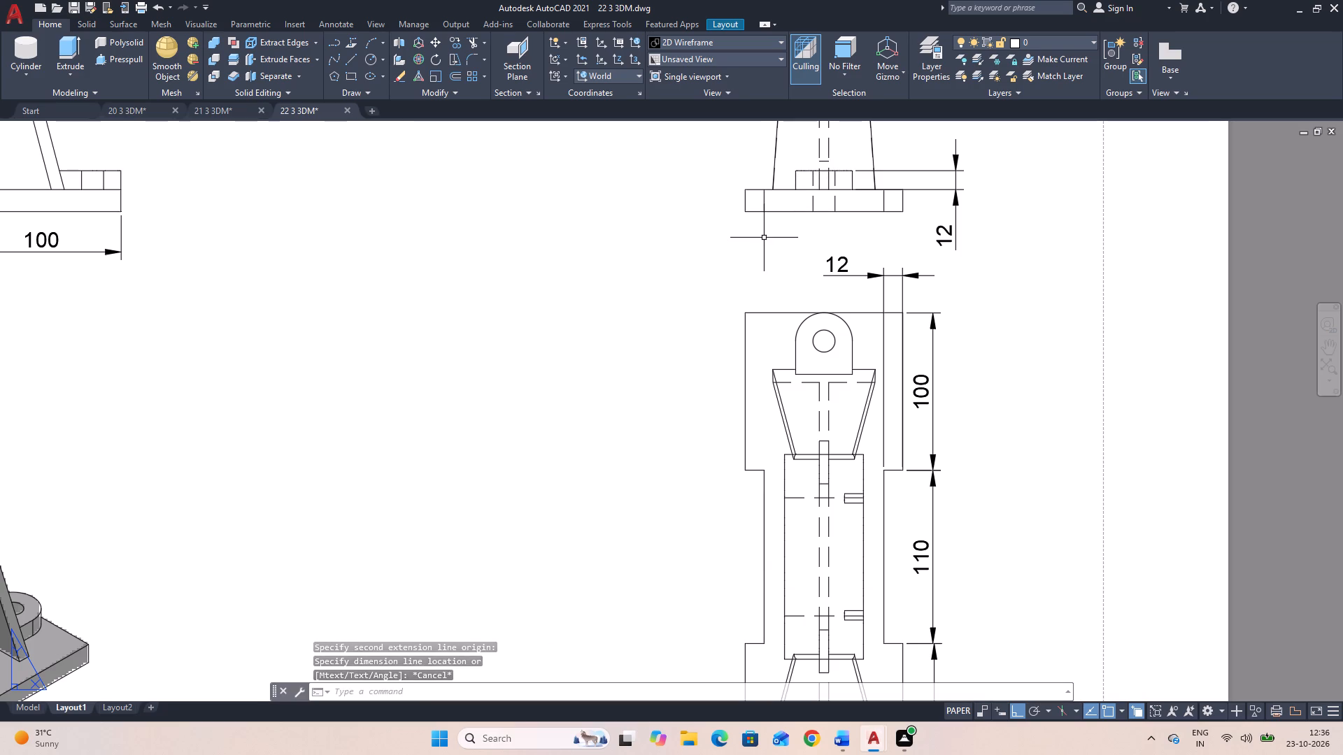
Dimension the support's overall width where it meets the base plate in the narrow side elevation, placing the aligned dimension below the plate.
key("space")
left_click(772, 191)
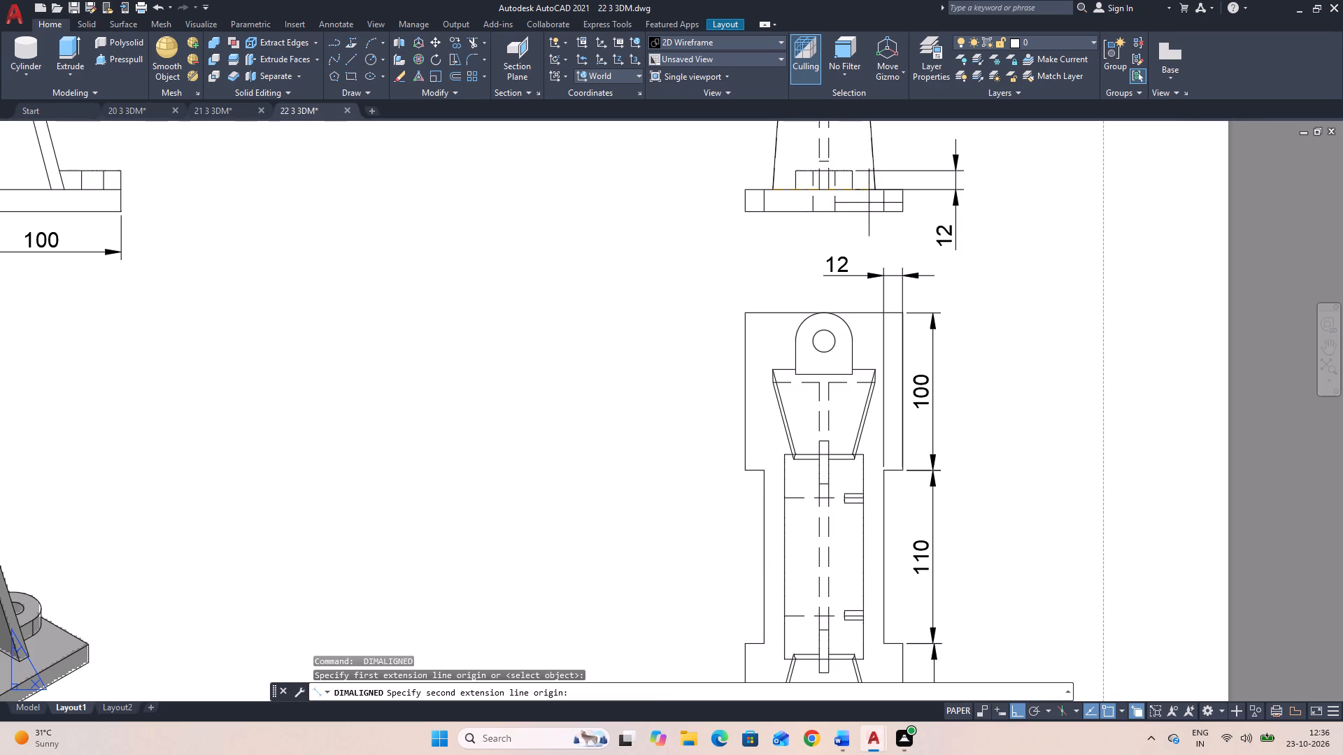
scroll(874, 187, "up", 3)
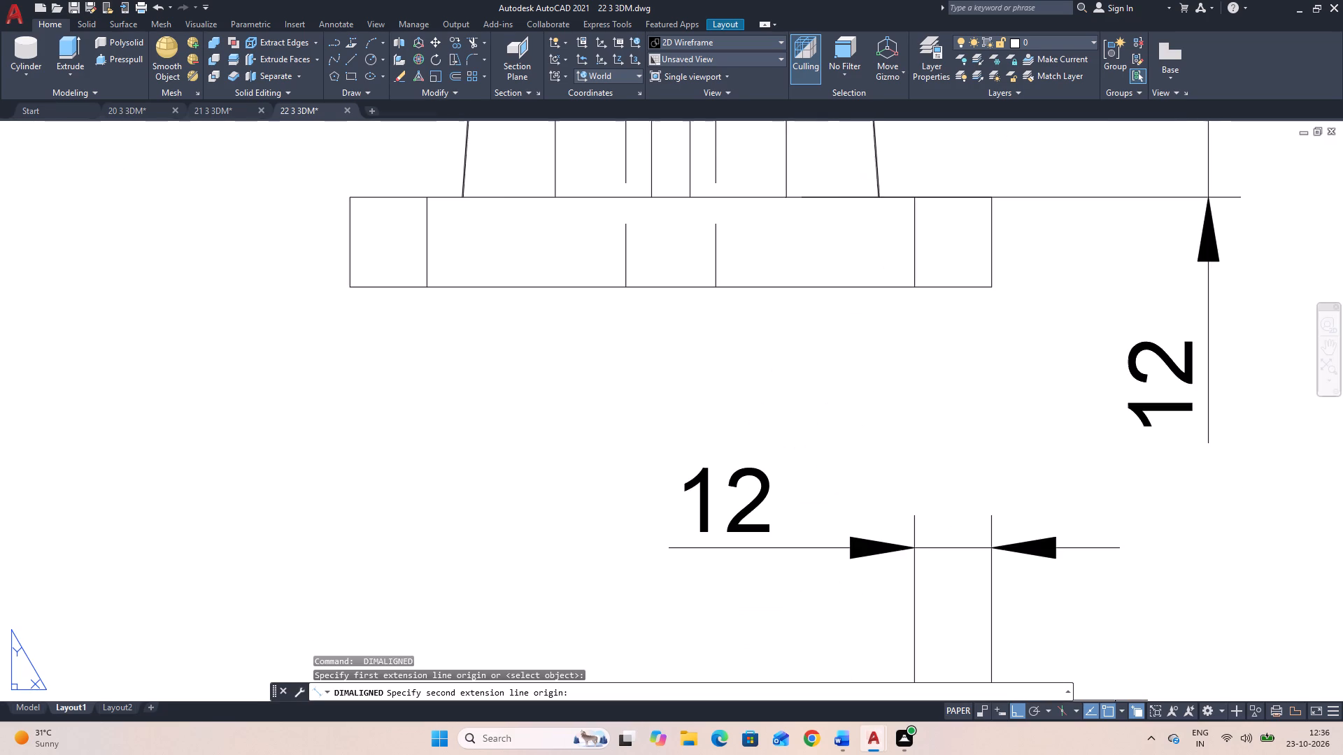
scroll(877, 197, "up", 2)
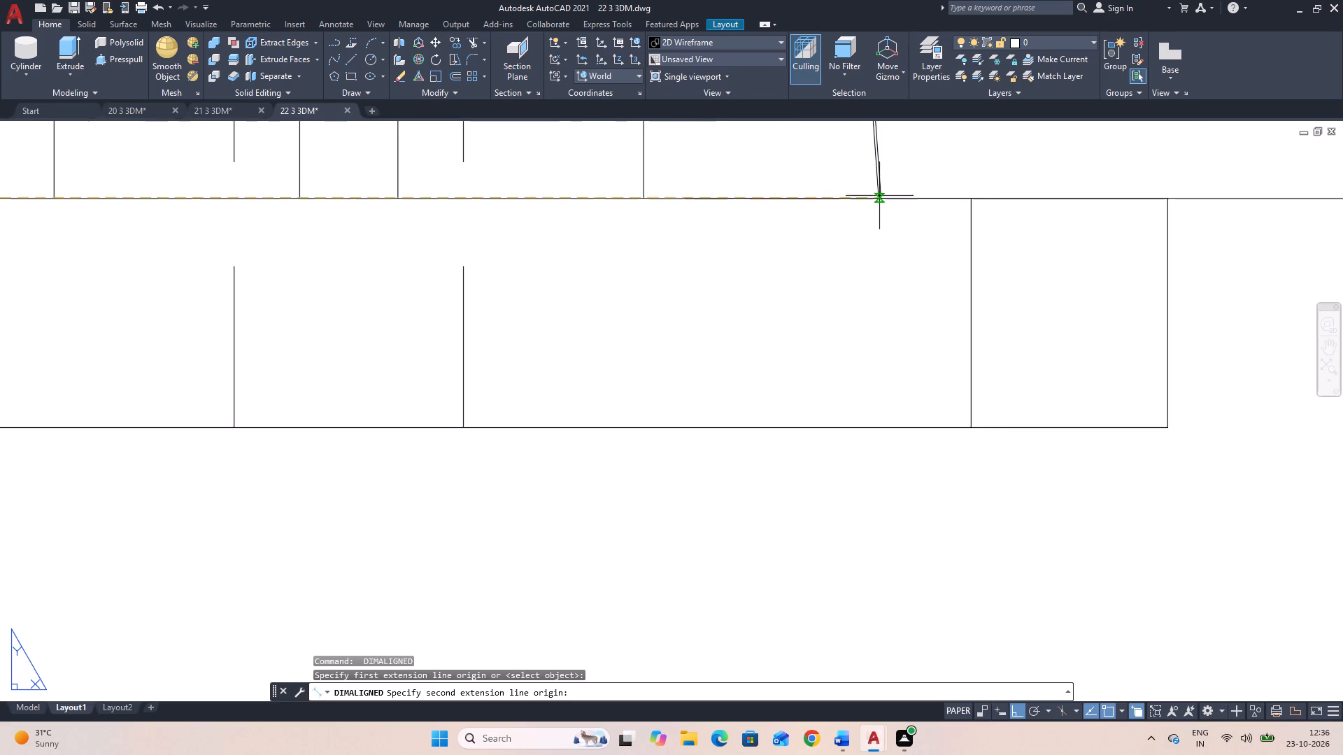
scroll(879, 196, "up", 2)
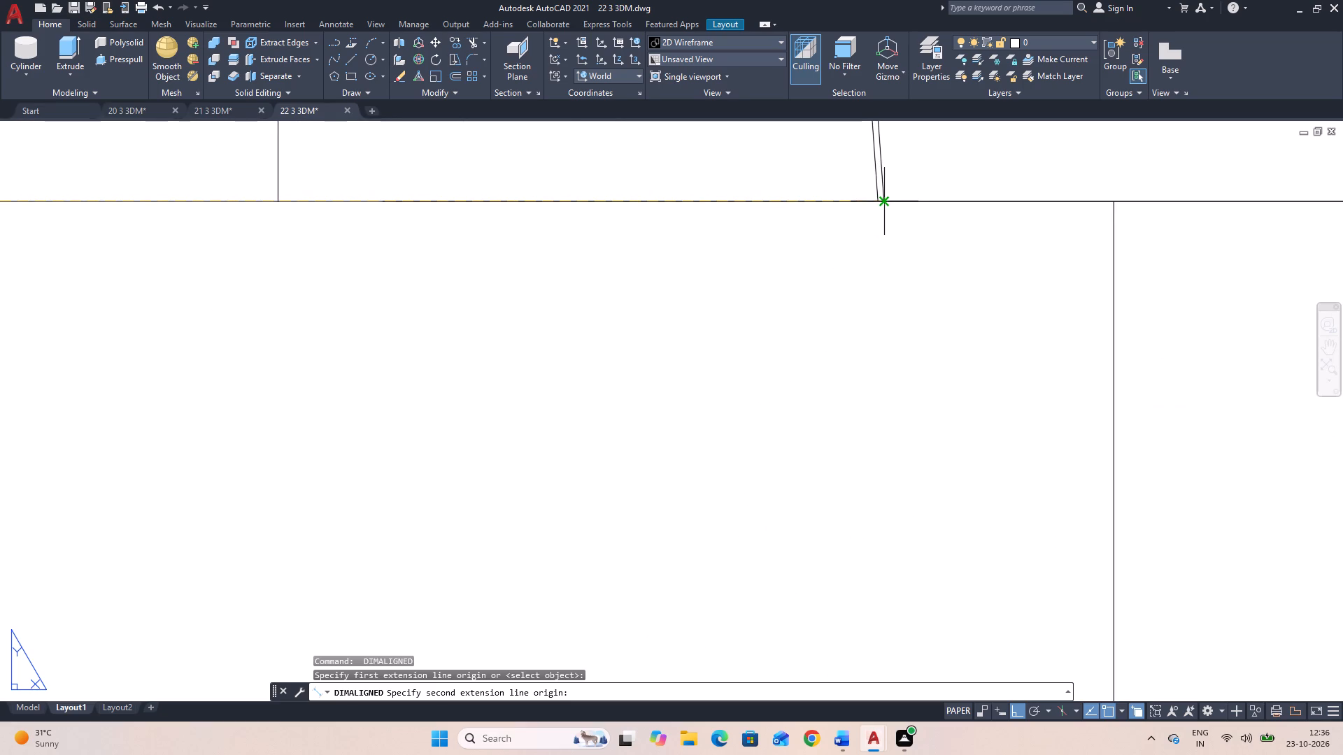
left_click(888, 201)
scroll(885, 205, "down", 5)
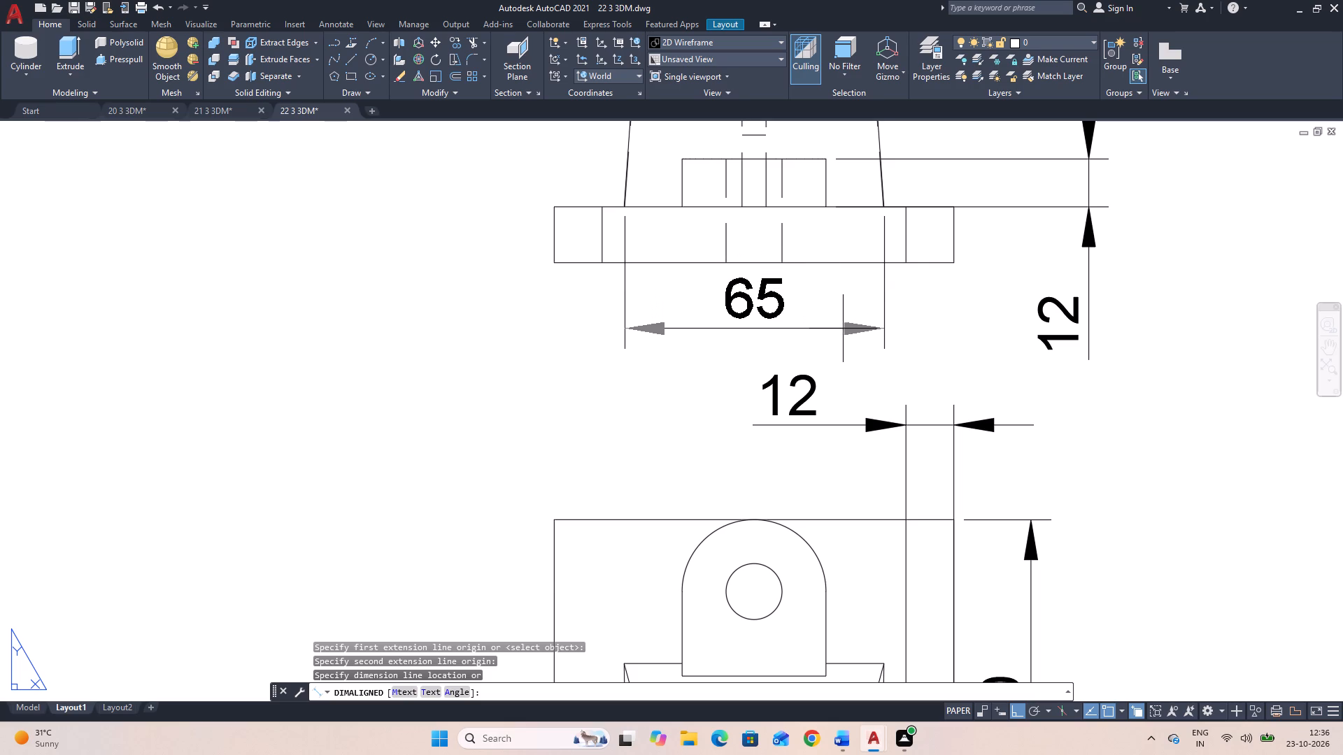
scroll(840, 329, "down", 1)
left_click(846, 331)
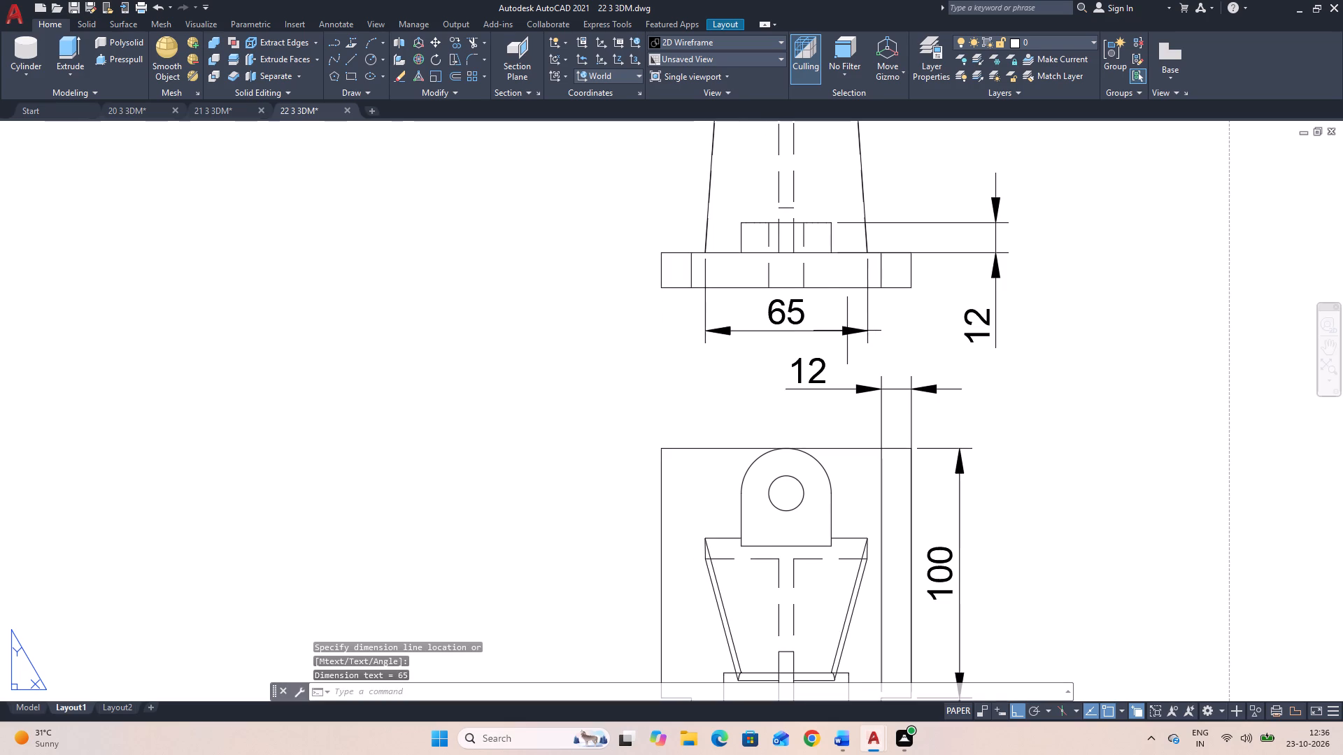
Dimension the bearing ring's width across its top edge in the side elevation, placing the aligned dimension above the view.
scroll(800, 331, "down", 3)
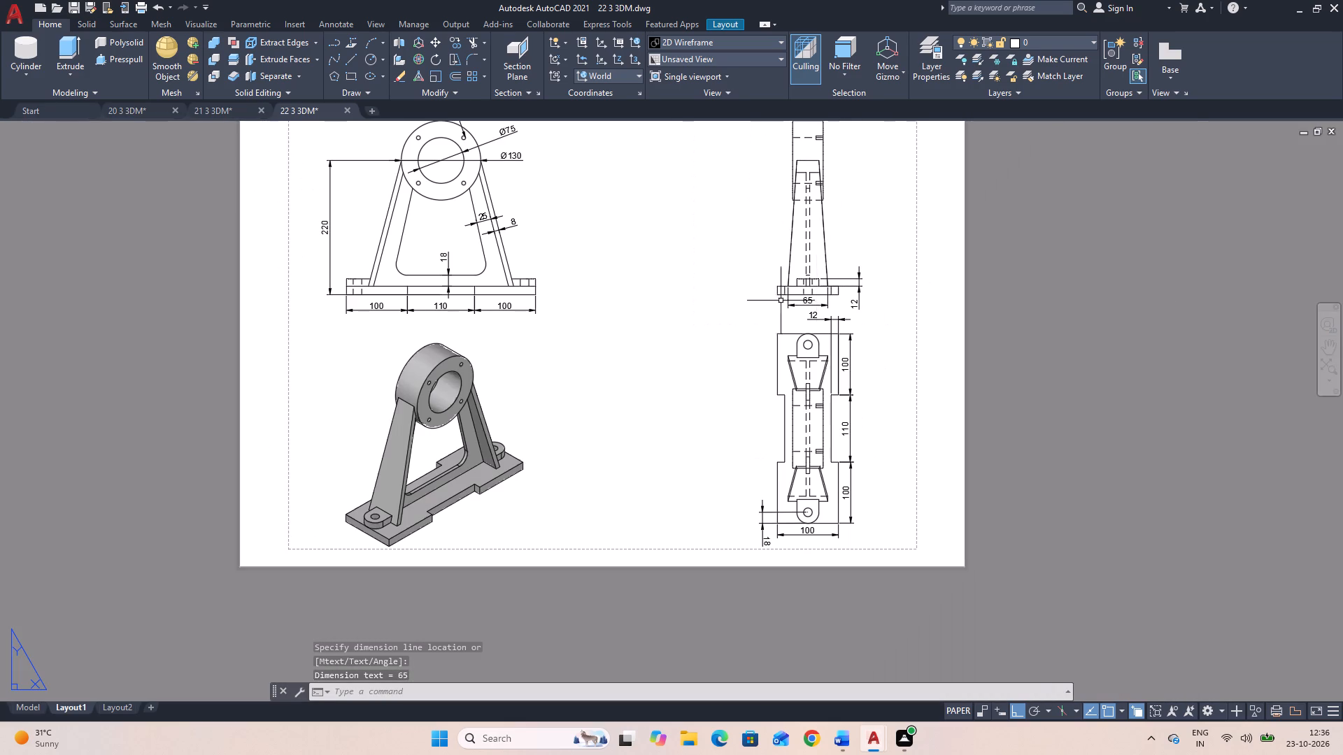
middle_click_drag(741, 303, 805, 399)
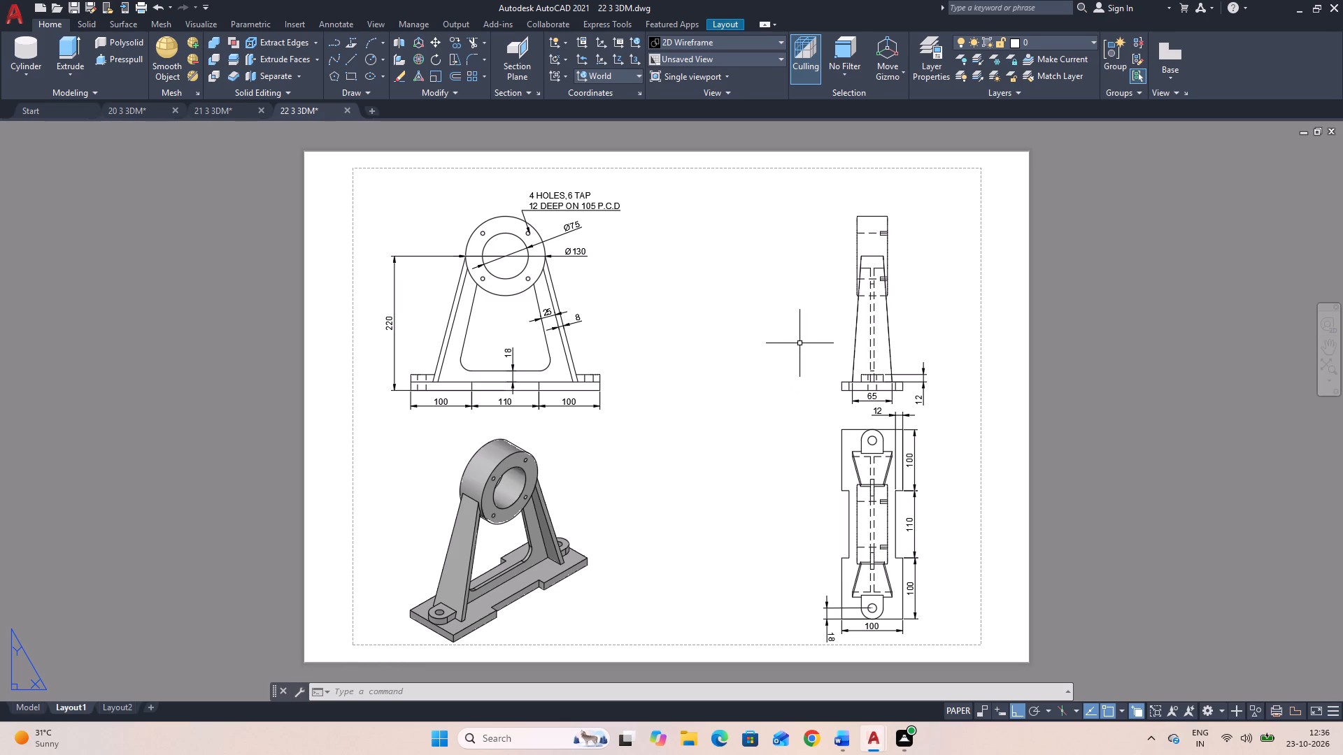
key("space")
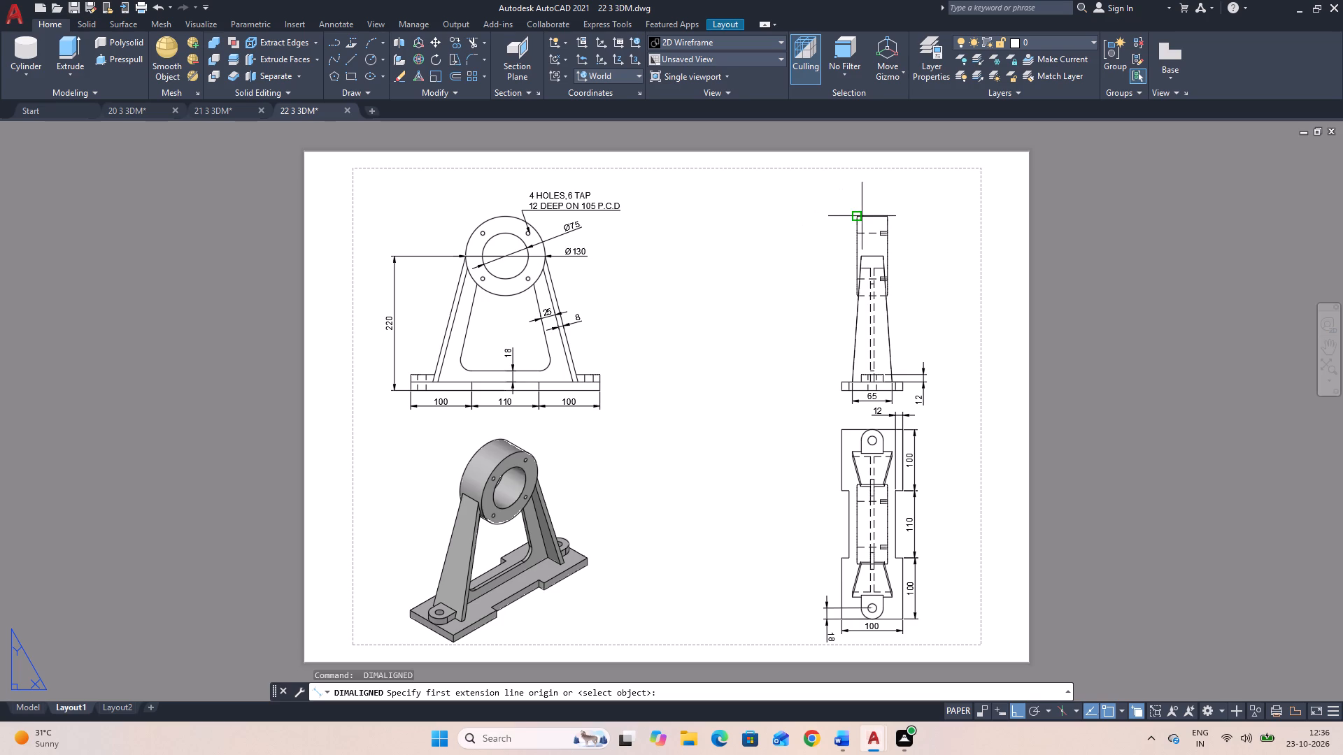
left_click(854, 216)
left_click(887, 215)
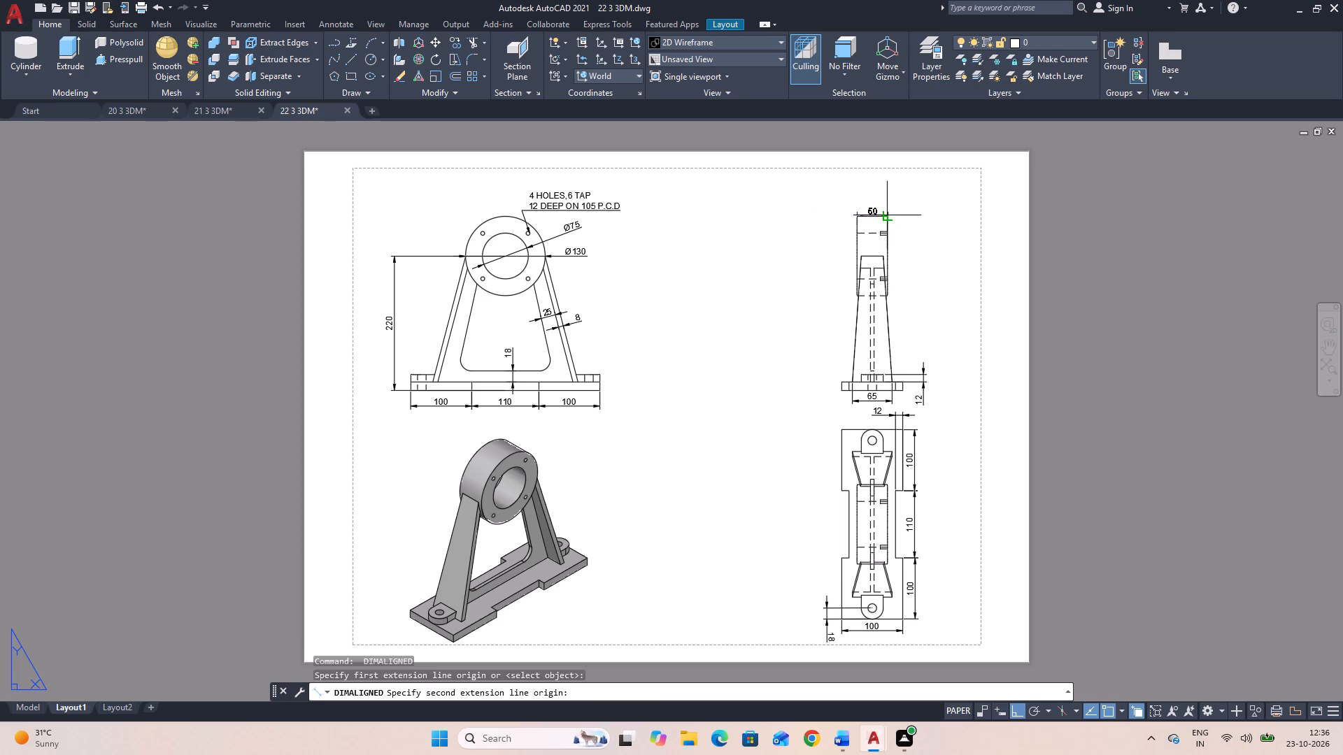
left_click(885, 206)
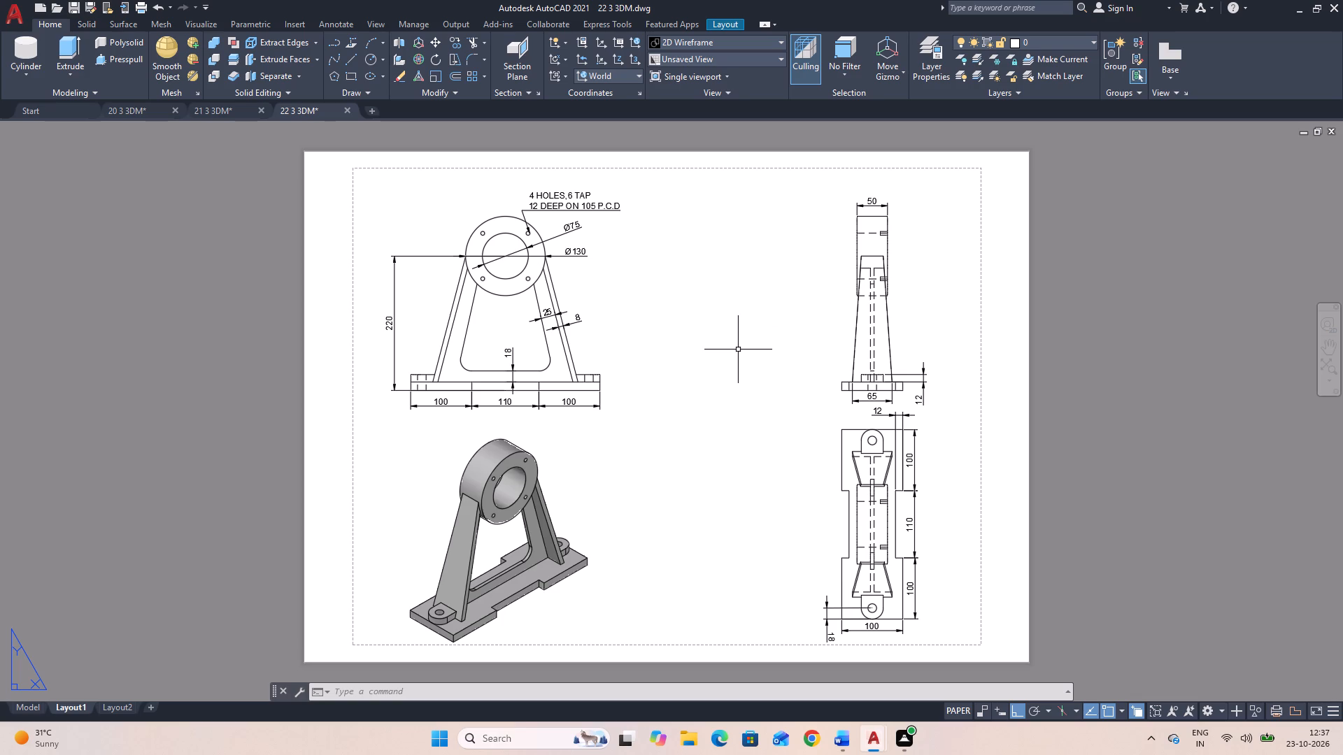
Dimension the right-hand lug's top edge in the front elevation, from the base's end to the sloping rib, placing it above the lug.
key("space")
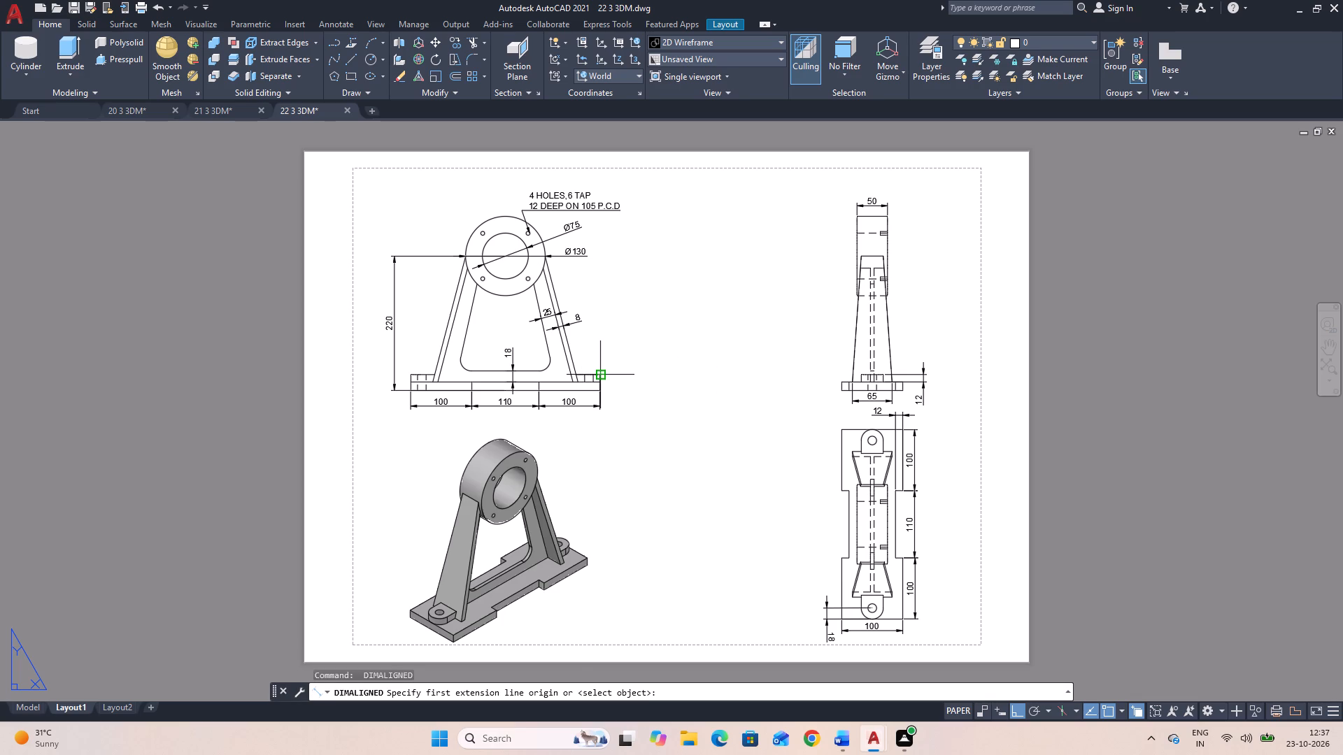
left_click(602, 373)
scroll(572, 373, "up", 3)
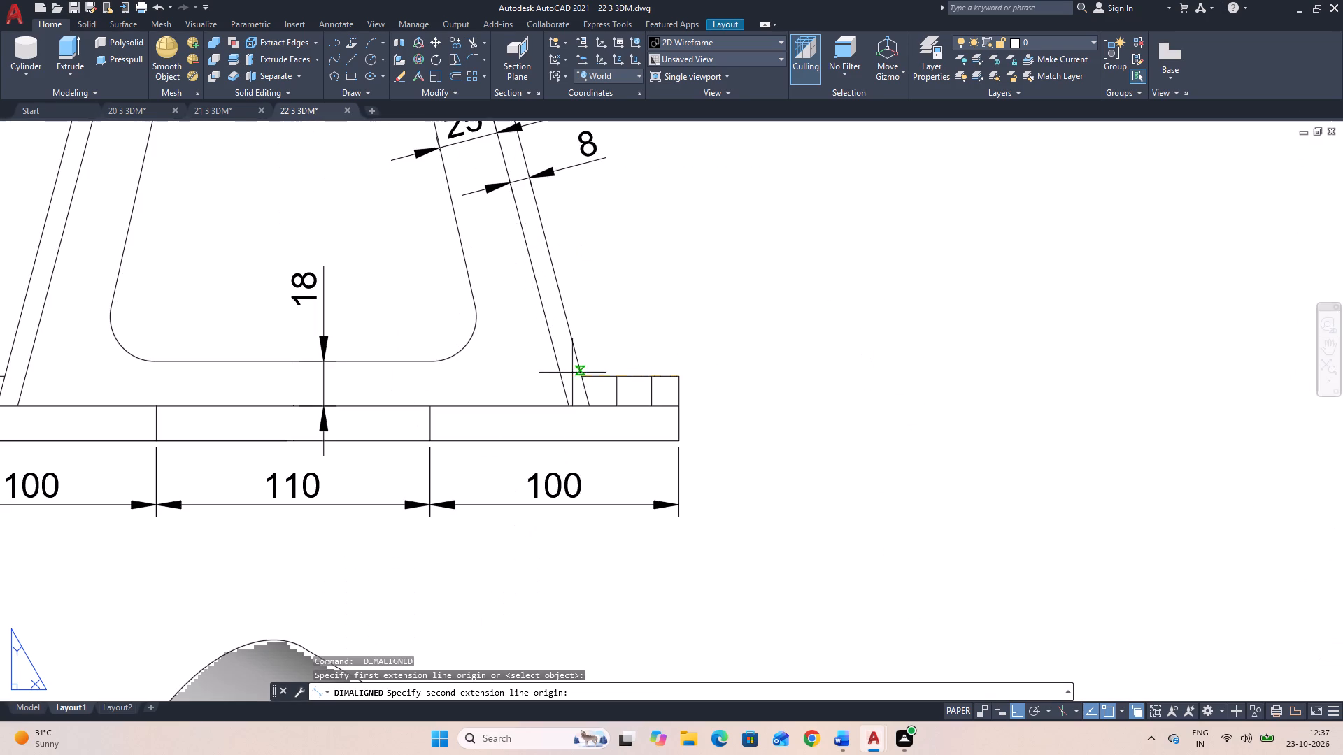
left_click(581, 377)
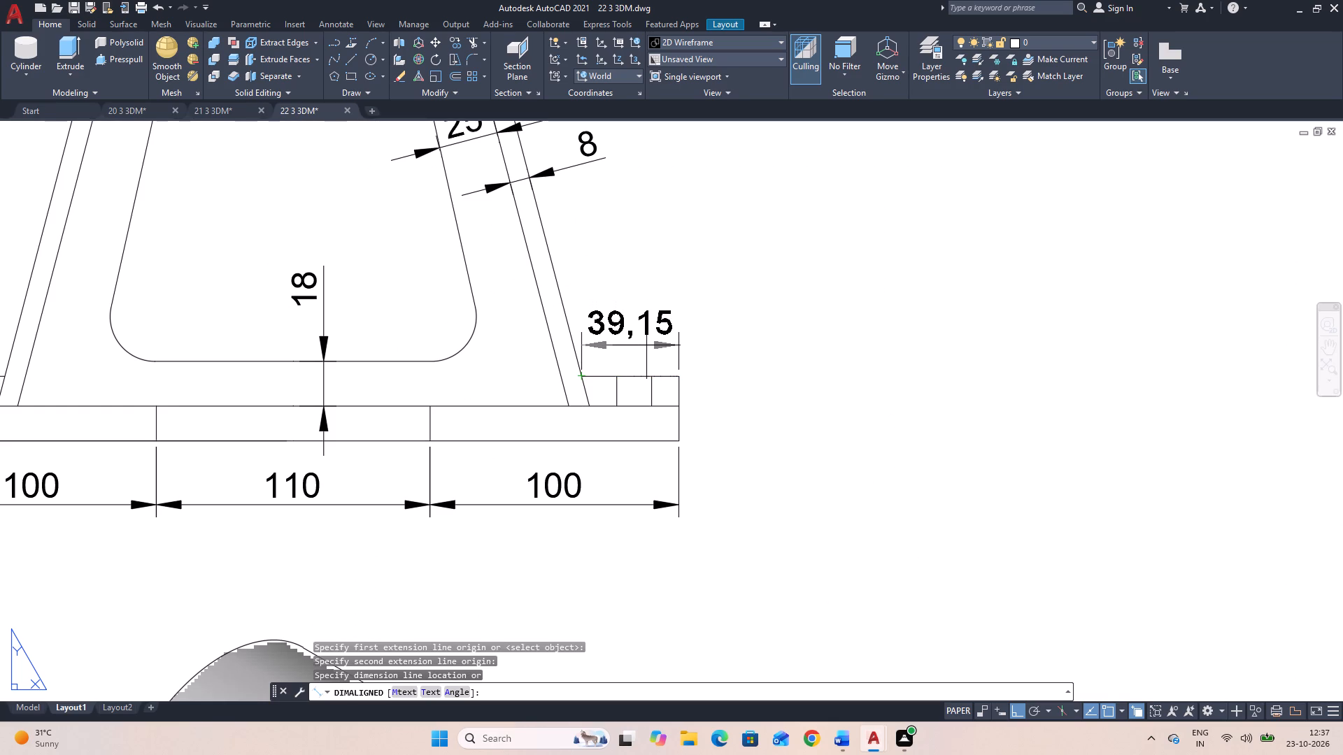
left_click(648, 349)
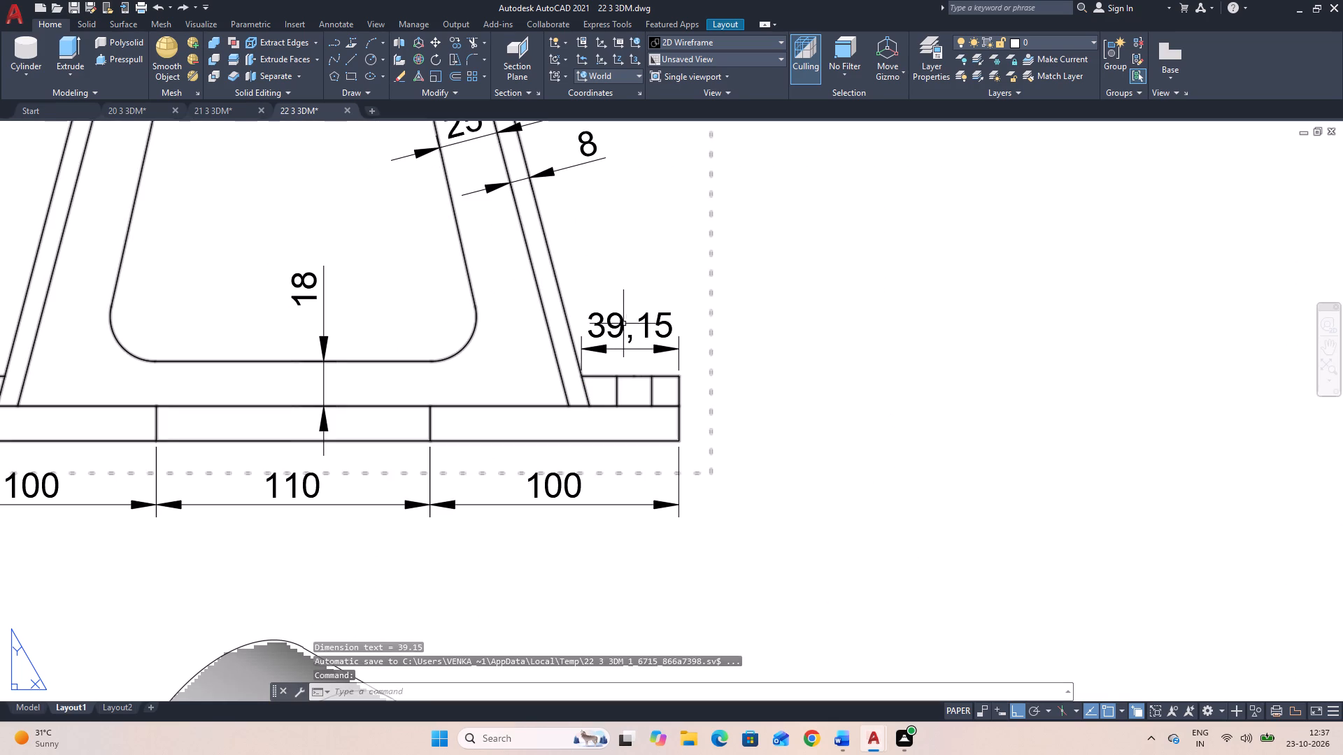
Override the text of the dimension above the front elevation's right-hand lug with 35.
double_click(621, 324)
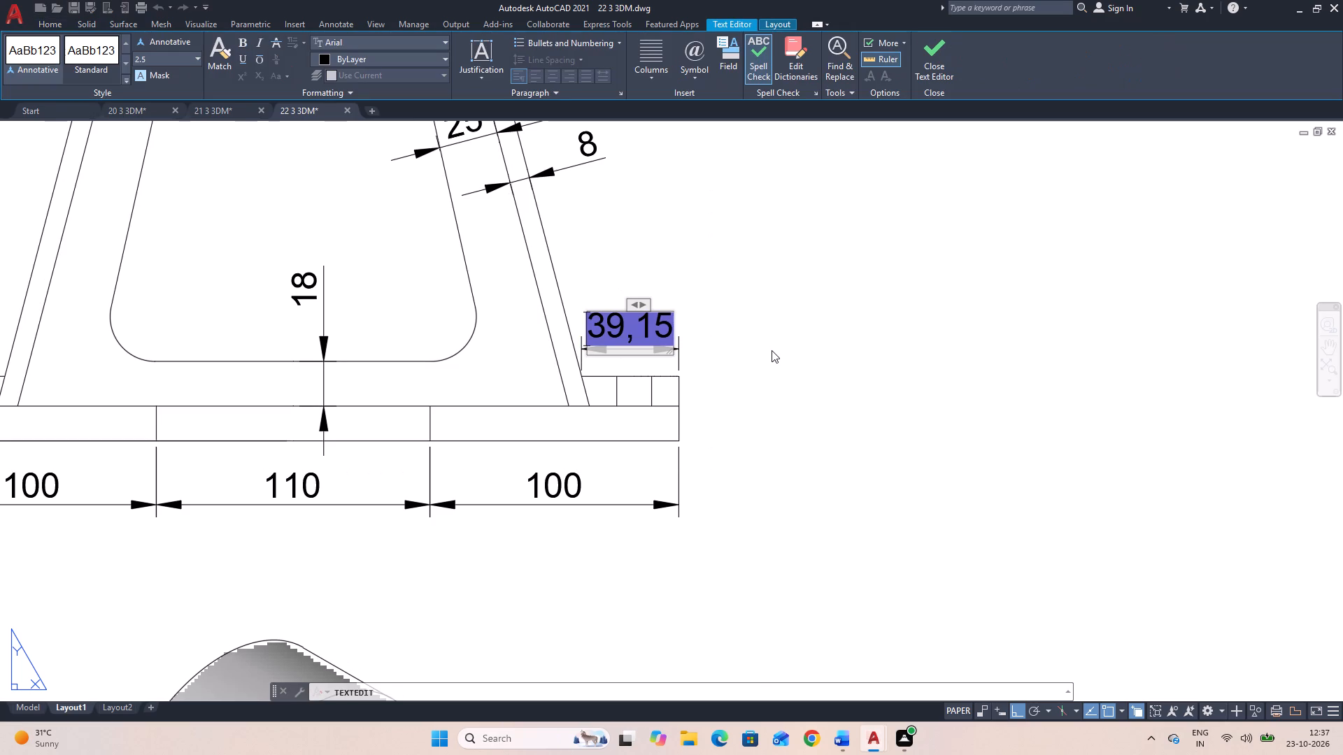
key("BackSpace")
key("Right")
key("BackSpace")
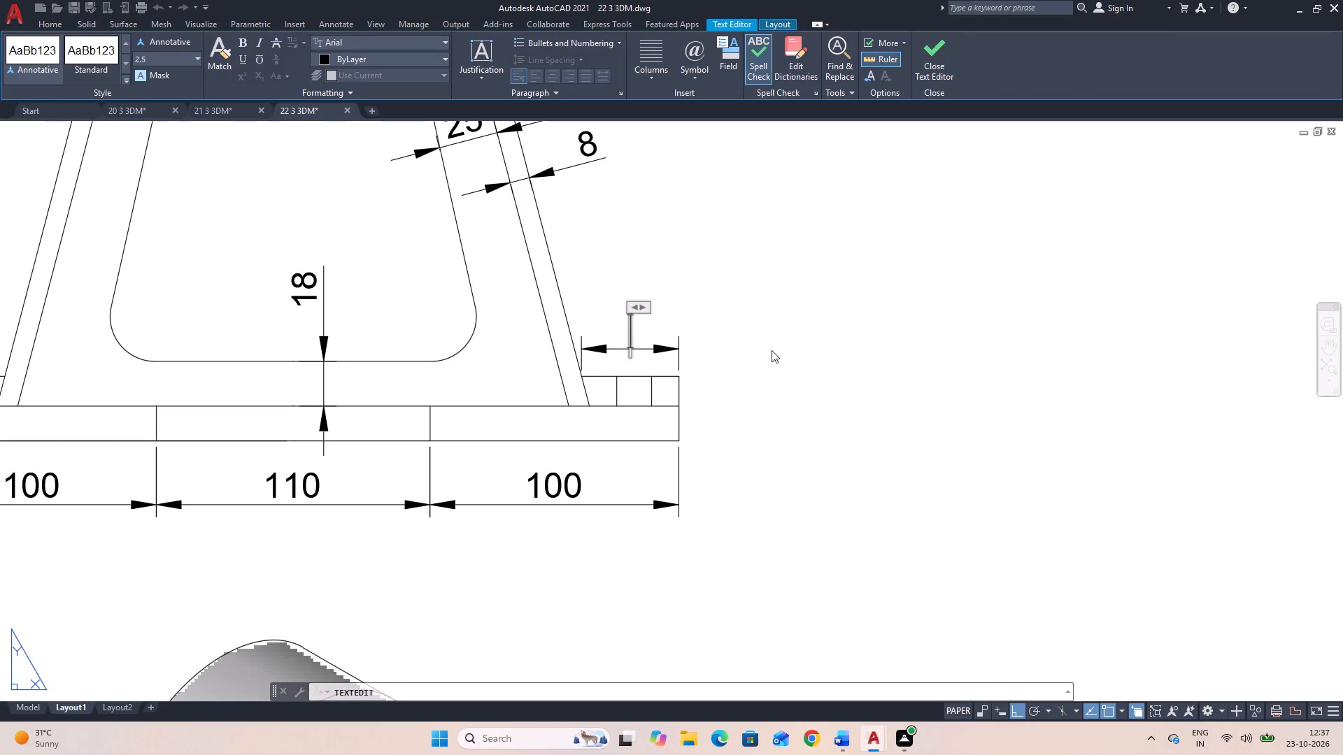
type("35")
left_click(772, 350)
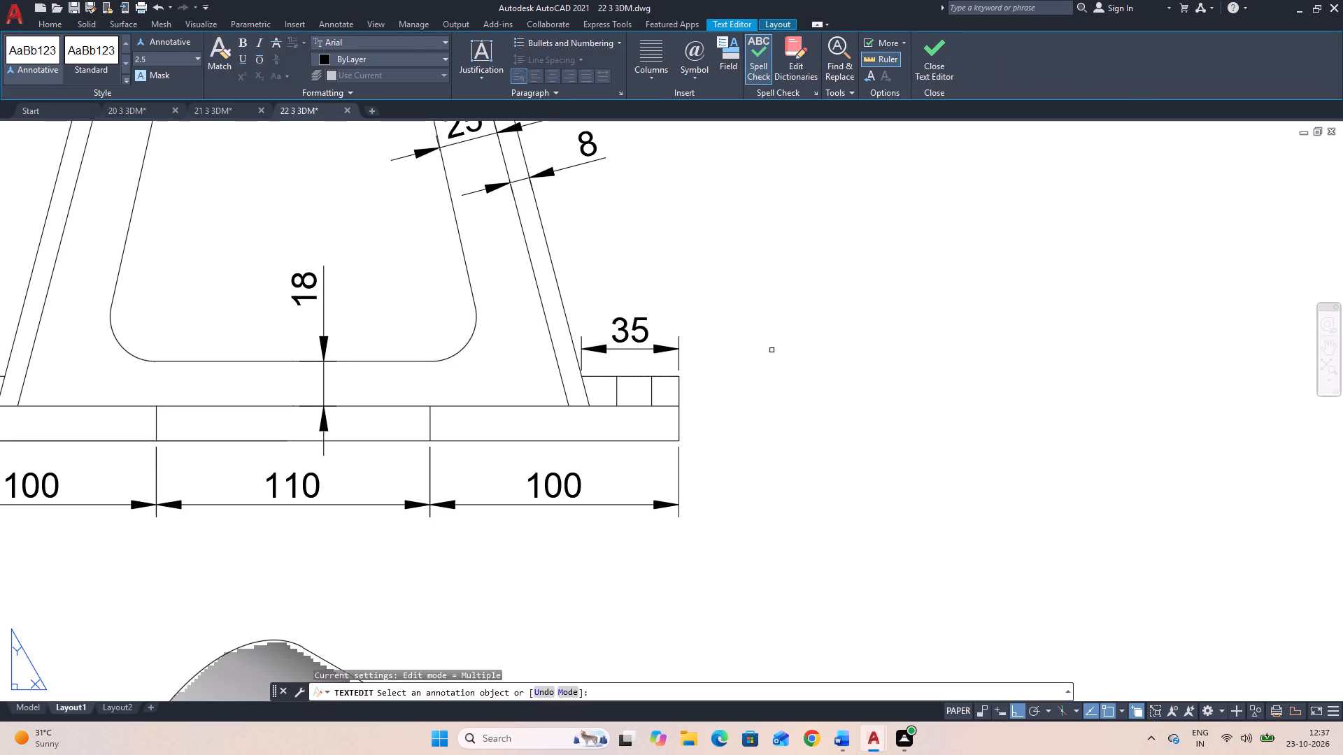
scroll(772, 350, "down", 3)
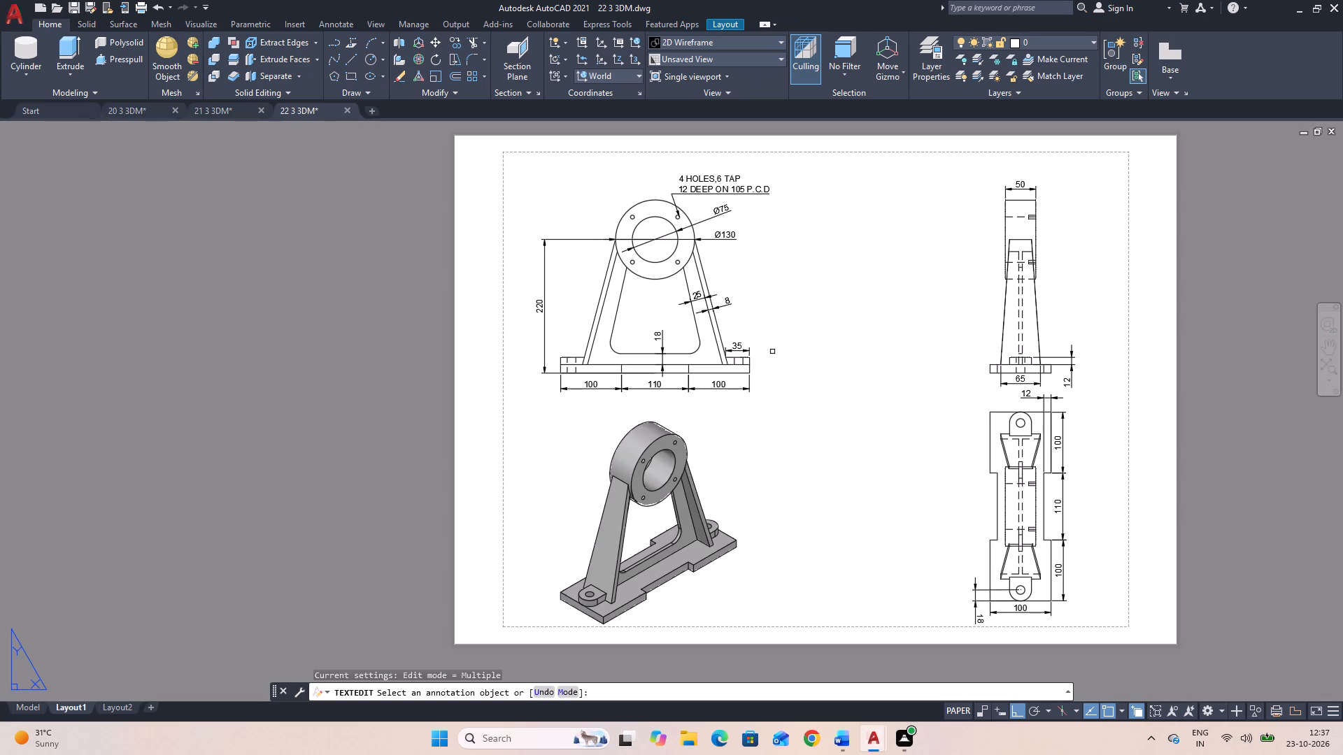
middle_click_drag(774, 352, 690, 361)
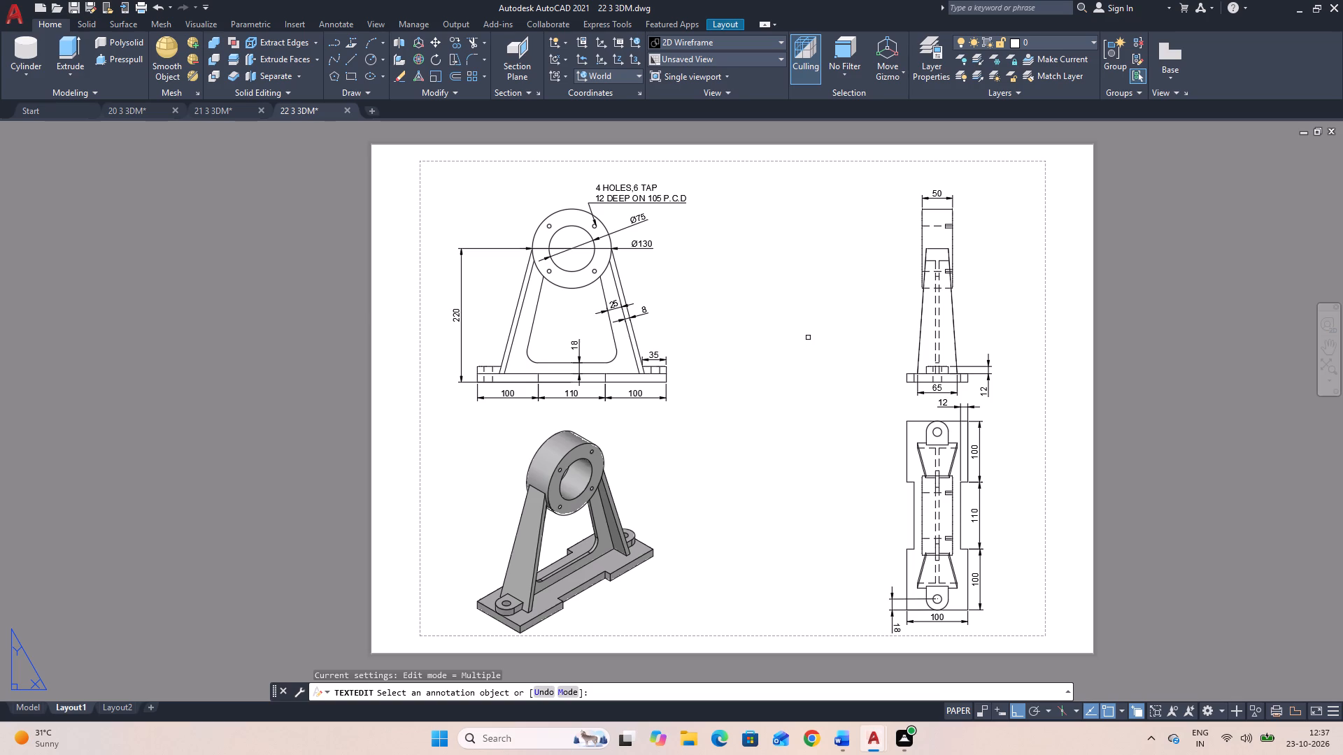
key("Escape")
Dimension the support's narrow top edge in the side elevation, placing the aligned dimension just above that edge.
type("DA")
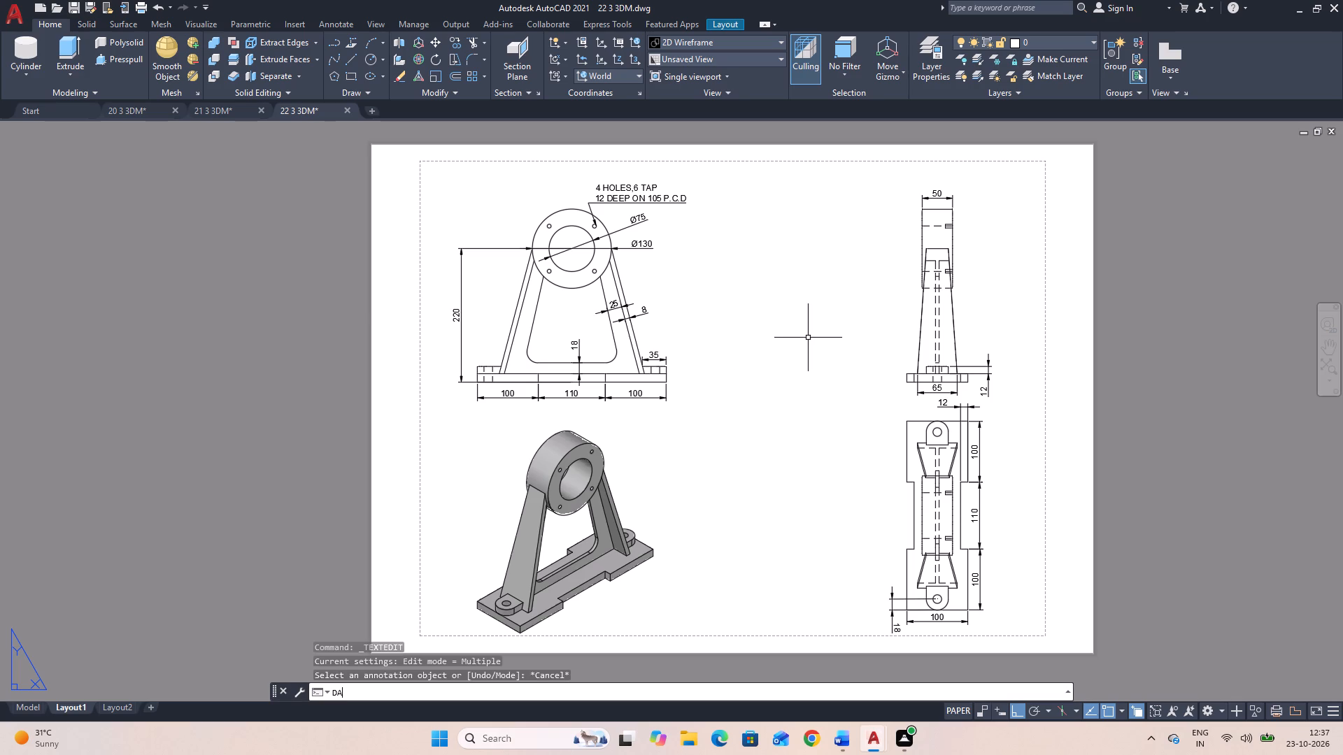
type("L")
key("space")
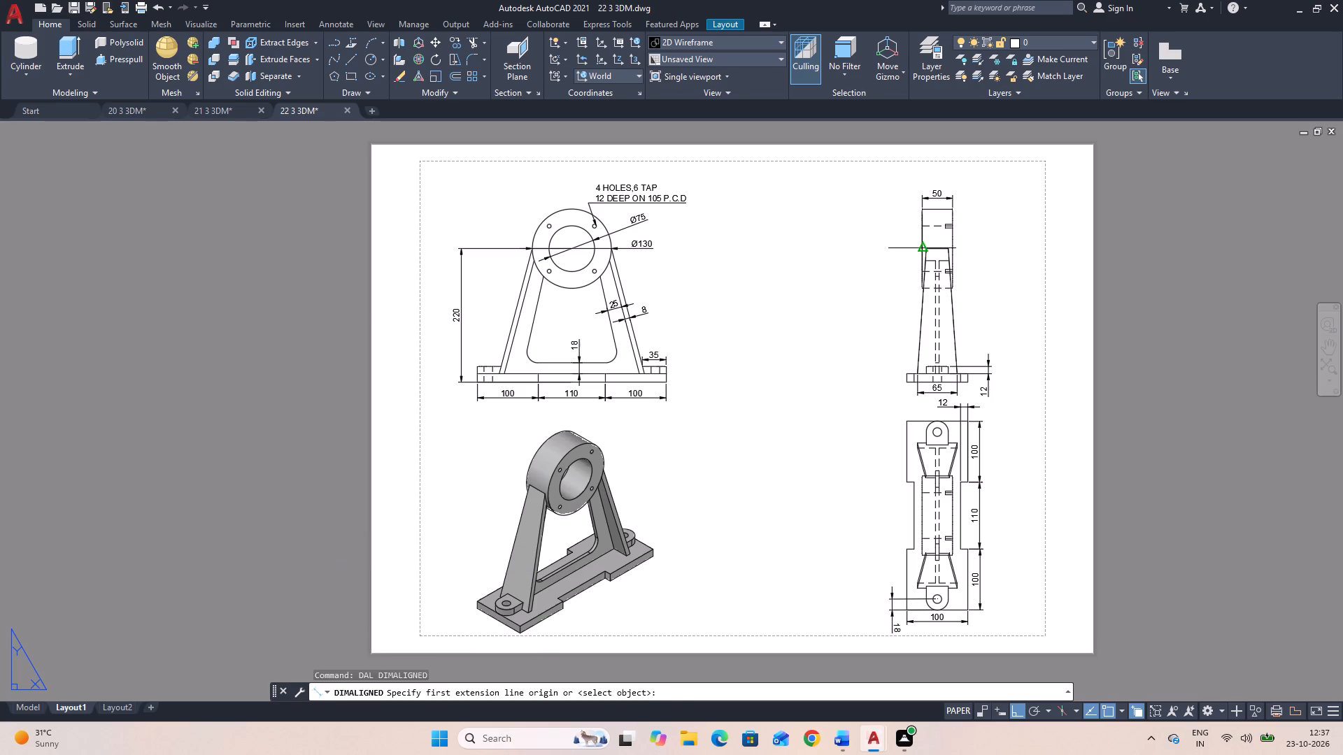
scroll(928, 253, "up", 3)
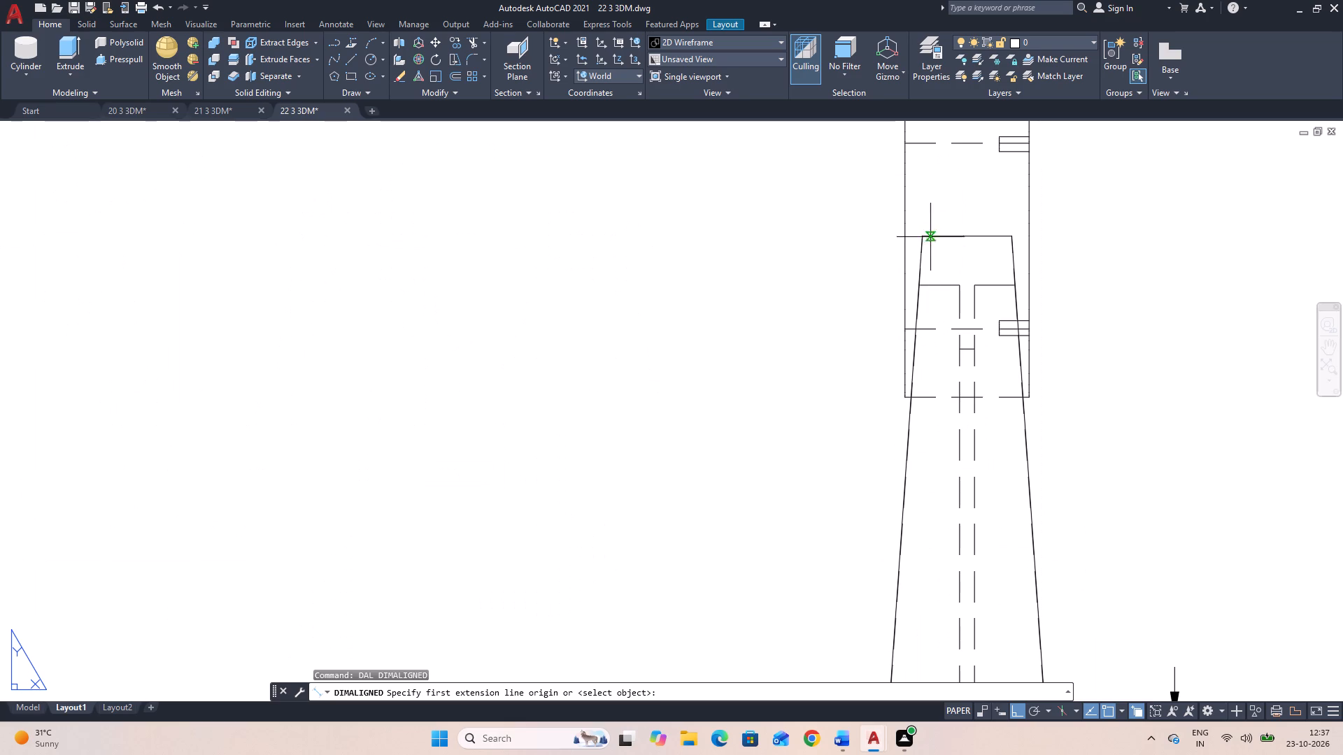
left_click(922, 233)
left_click(1011, 235)
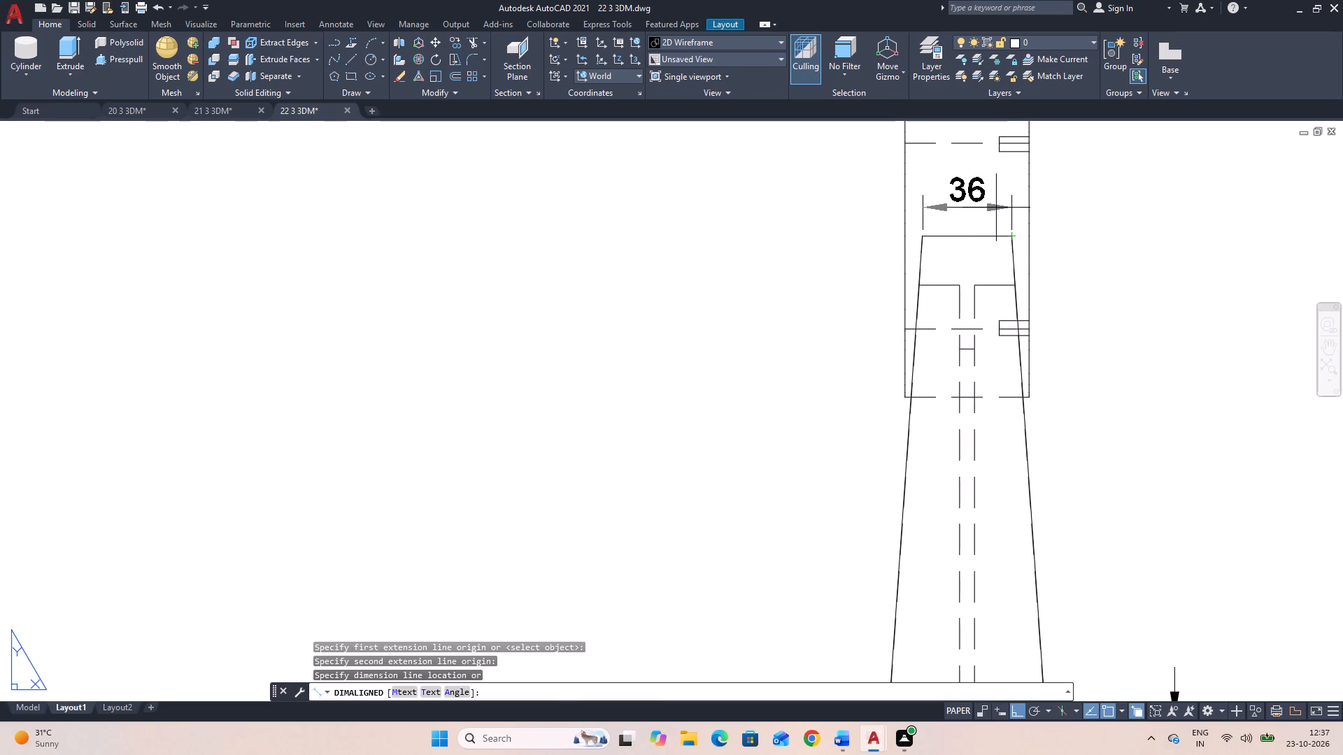
left_click(997, 203)
scroll(996, 201, "down", 2)
scroll(866, 254, "down", 1)
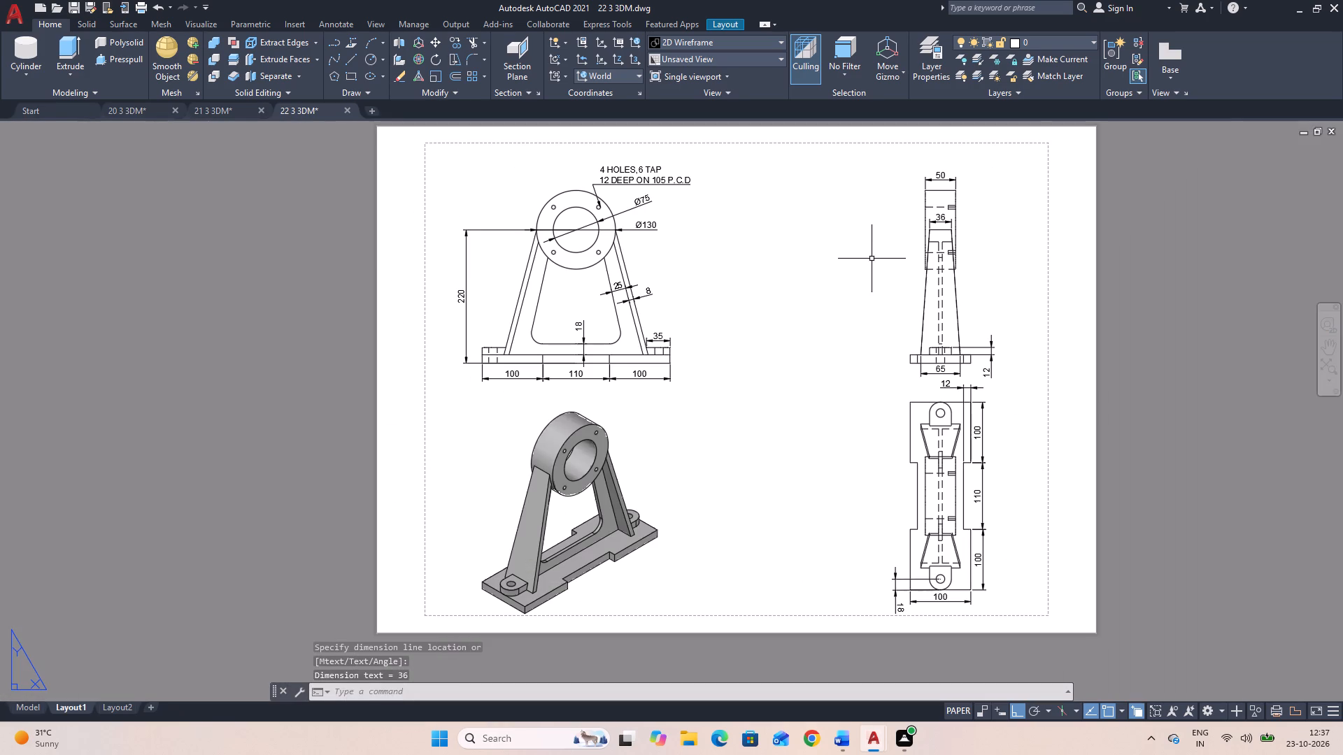
middle_click_drag(869, 250, 871, 261)
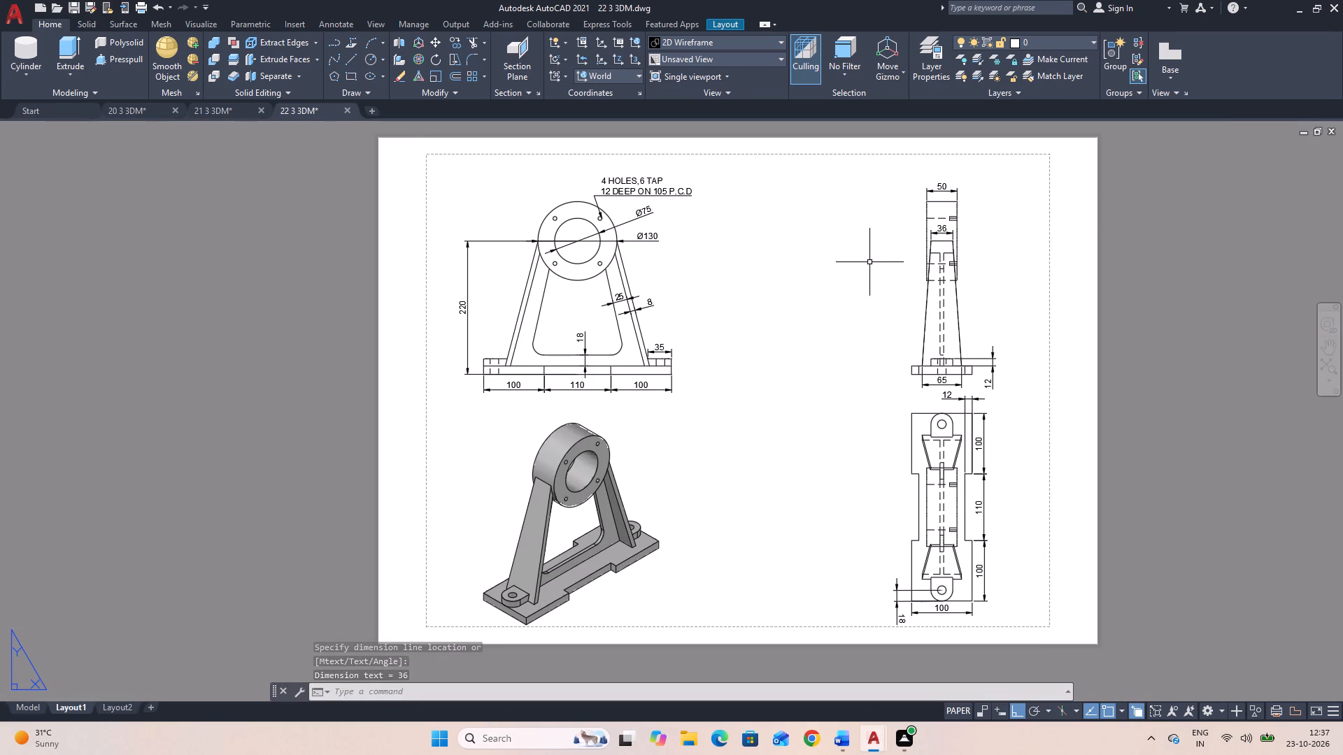
Dimension the thickness of the central web between its two hidden lines in the side elevation, placing the aligned dimension midway up the support.
key("space")
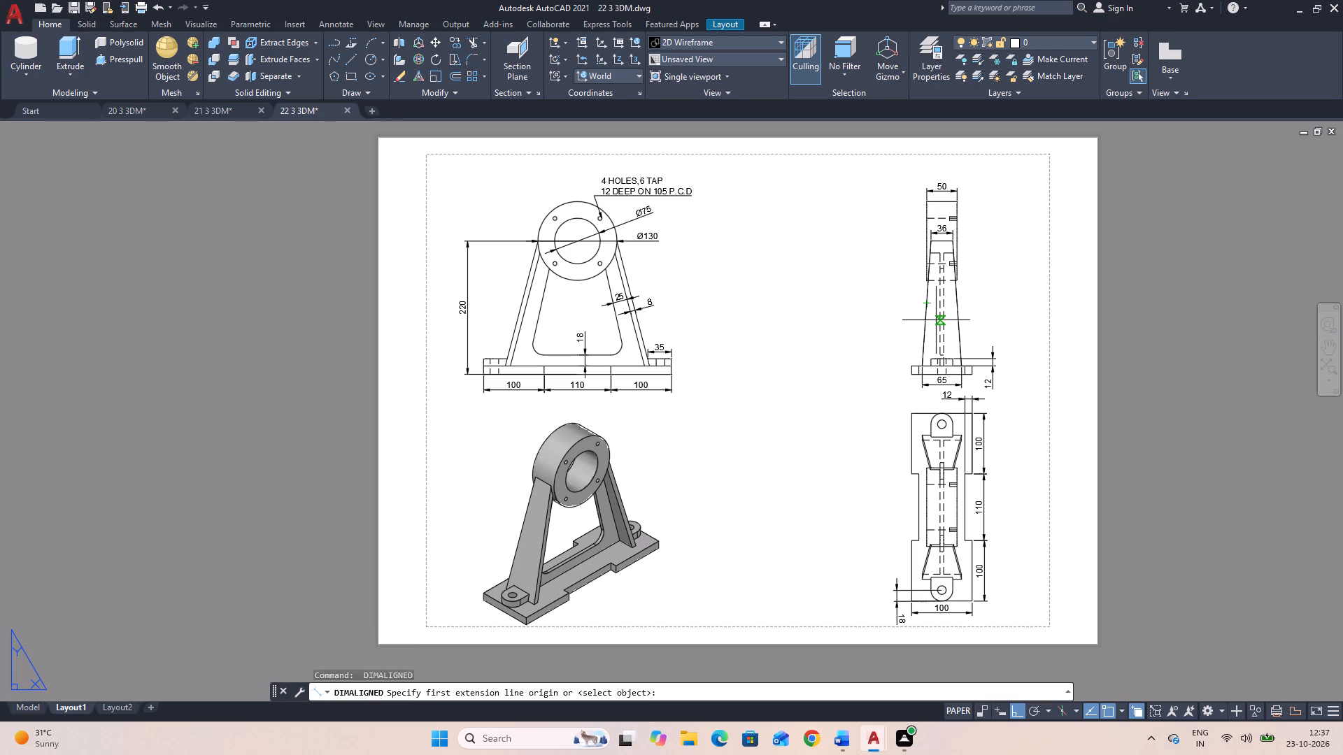
scroll(937, 320, "up", 3)
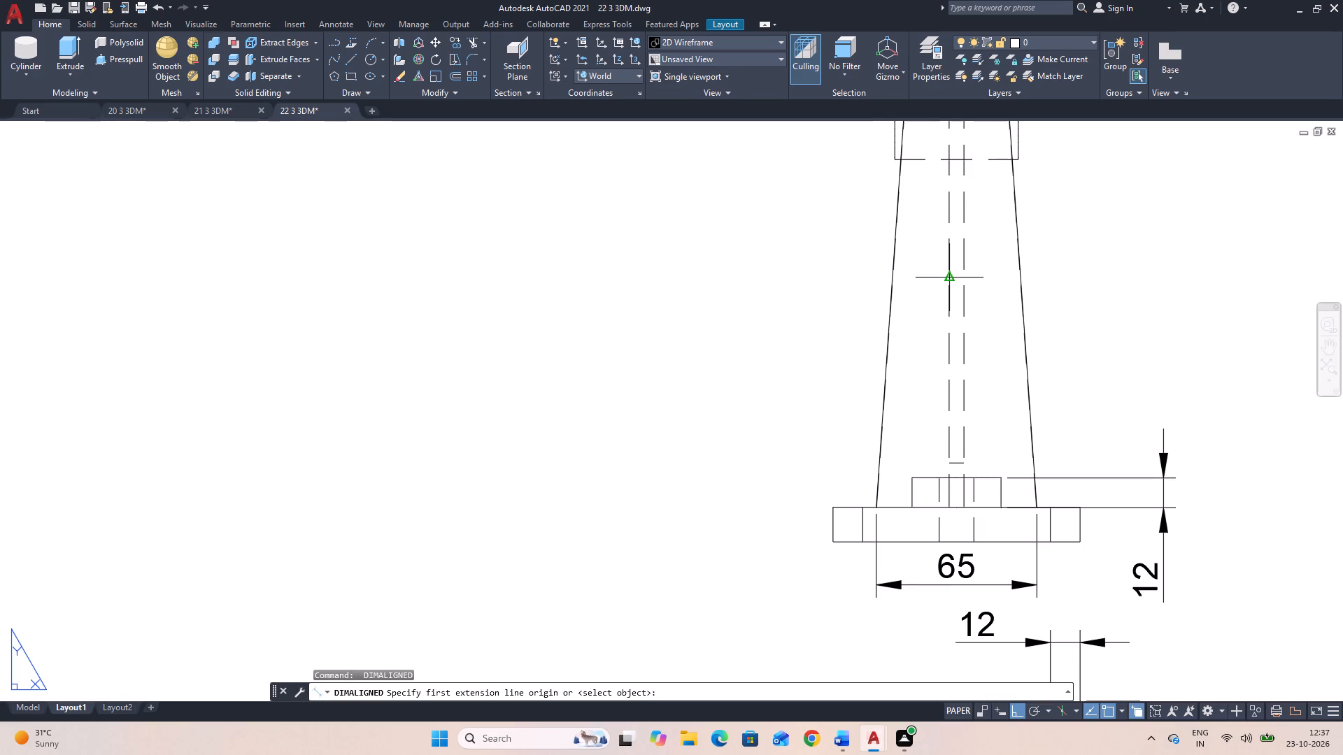
left_click(946, 277)
left_click(962, 279)
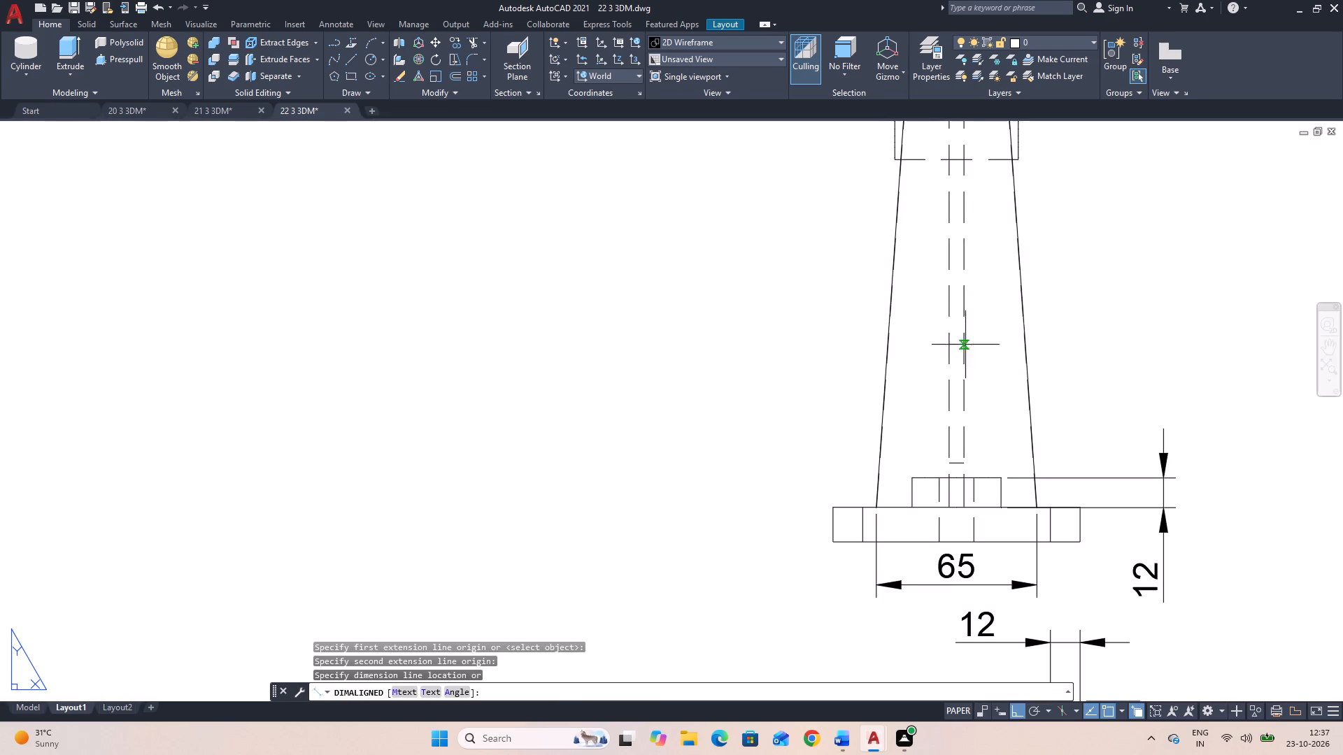
left_click(976, 299)
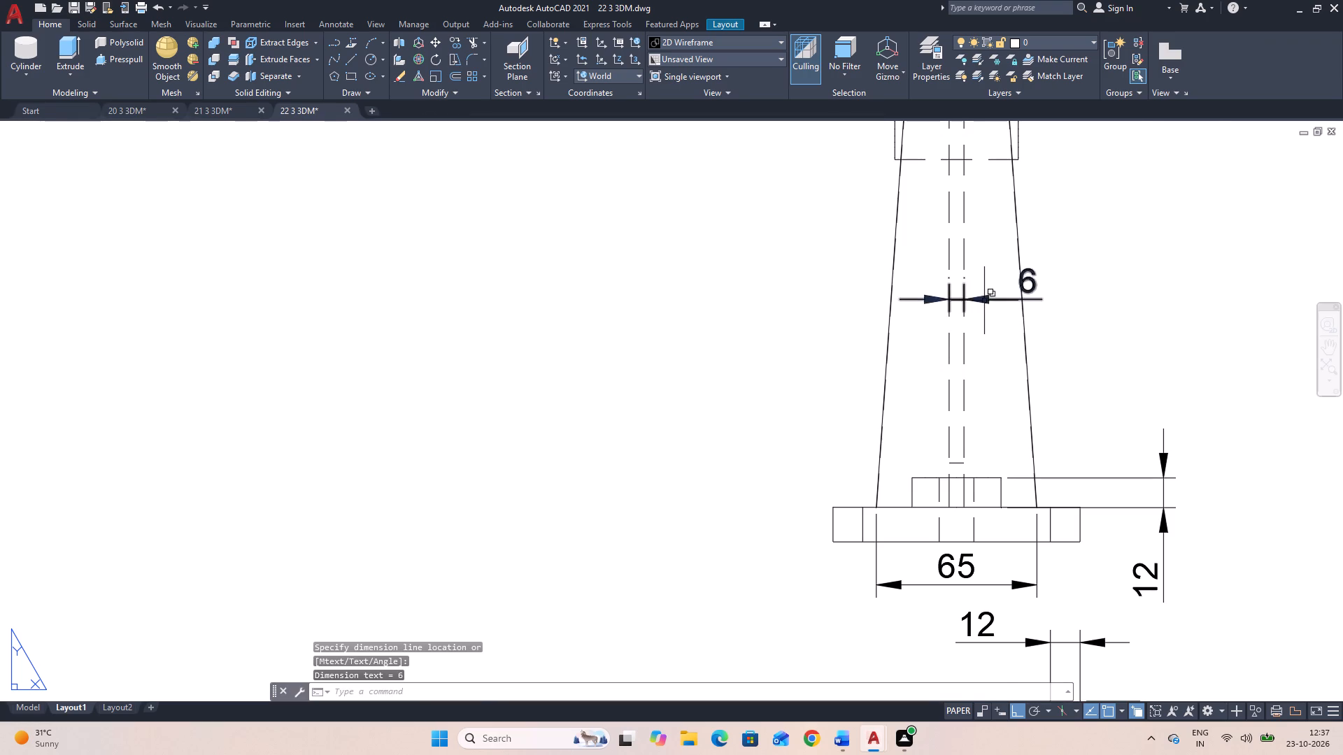
scroll(984, 301, "down", 2)
scroll(804, 319, "down", 2)
scroll(804, 318, "up", 2)
scroll(804, 318, "down", 1)
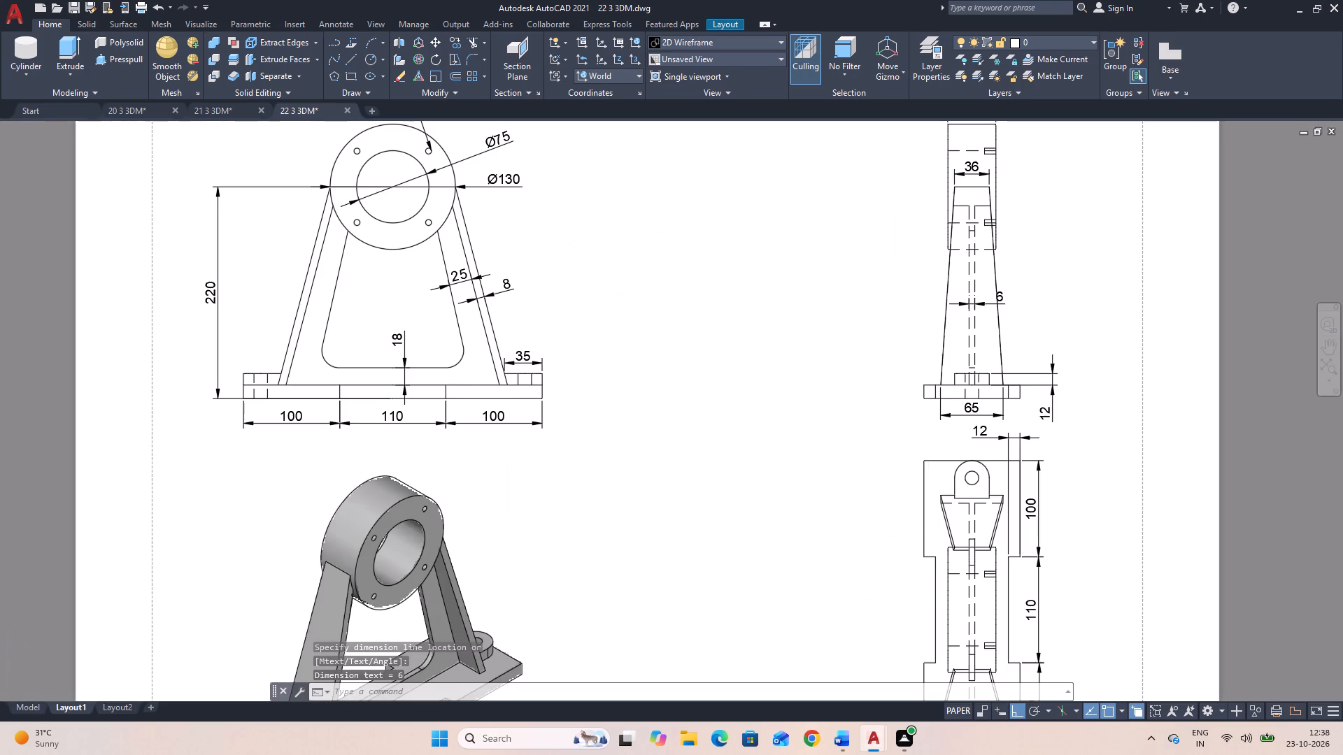
middle_click_drag(799, 320, 790, 351)
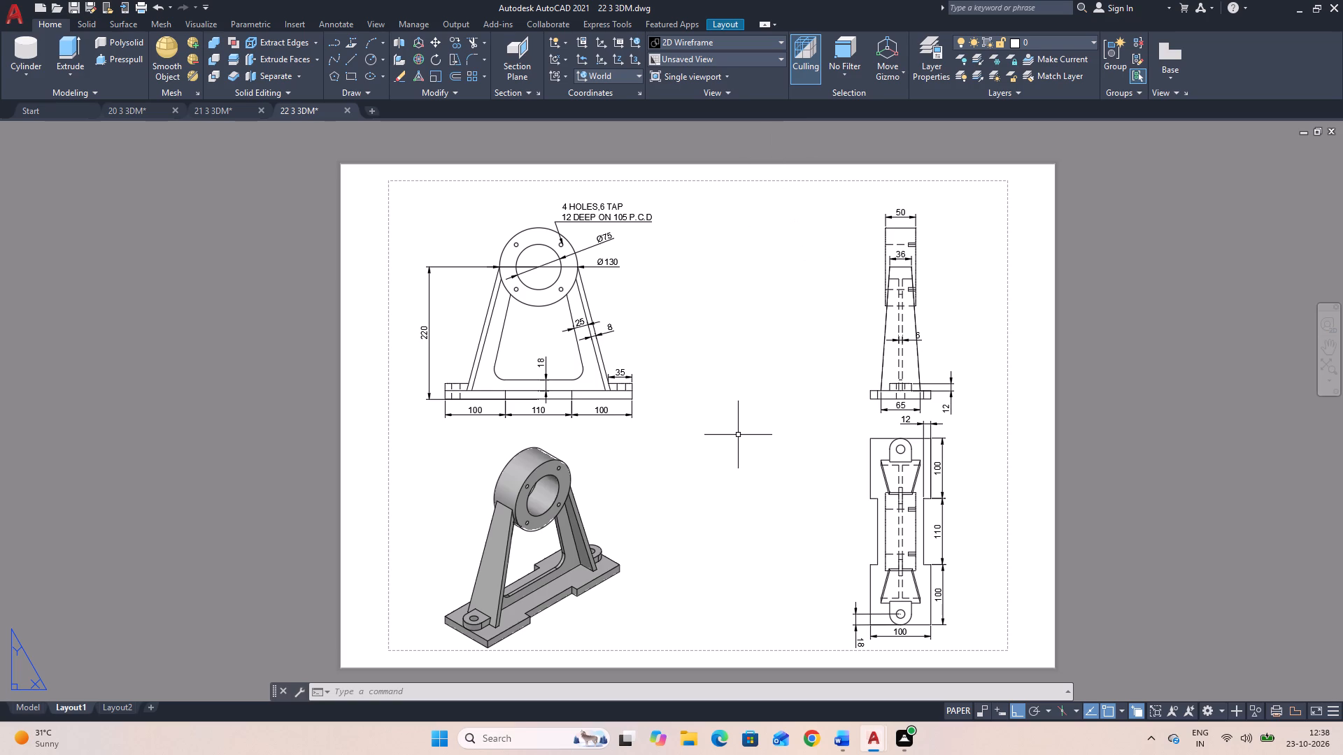
Add a diameter dimension to the rounded end of the lower lug in the plan view, placing its text outside the base's lower-right corner.
type("DD")
type("I")
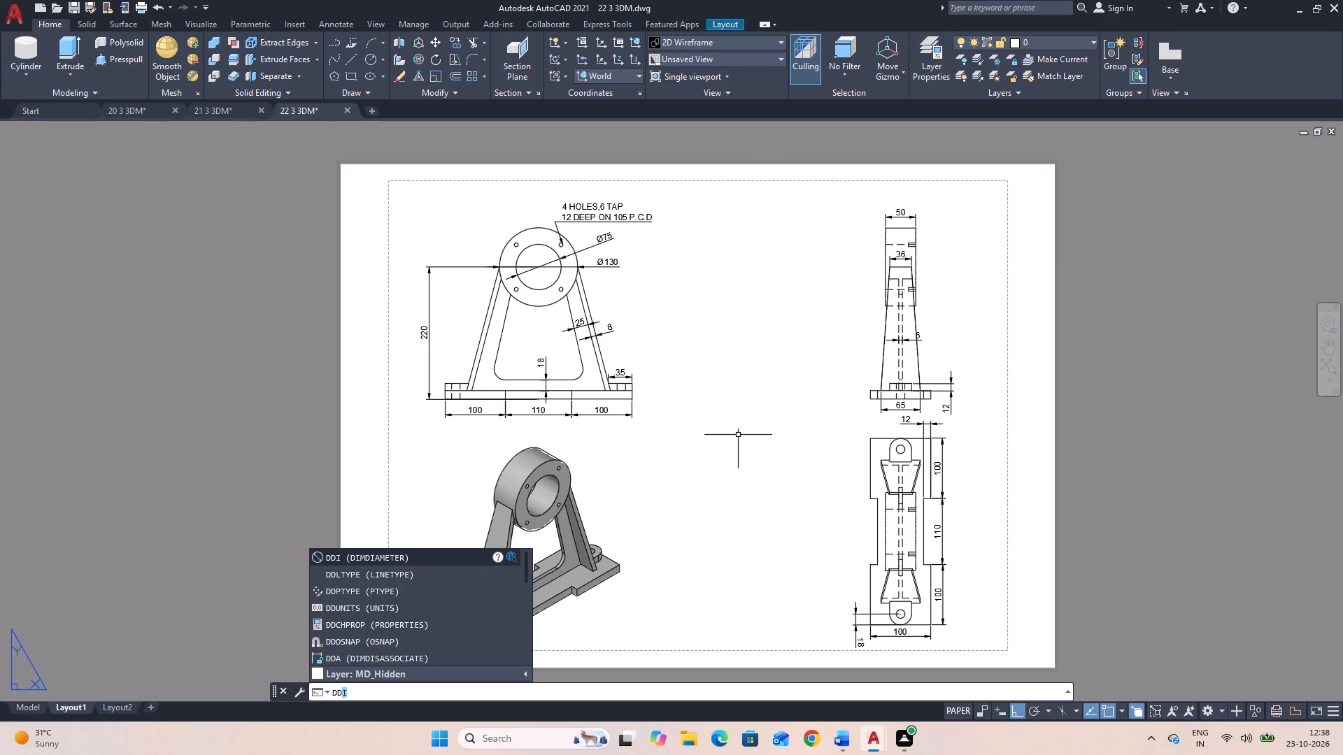
key("space")
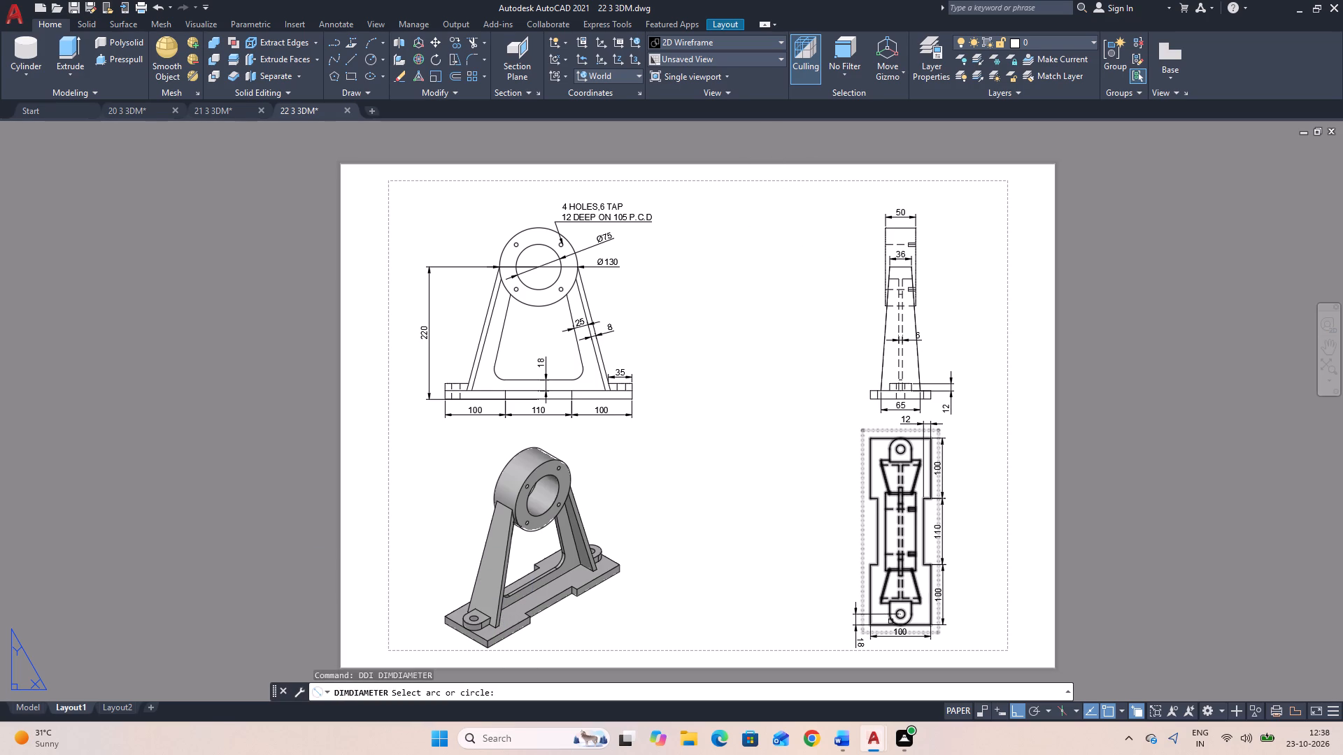
left_click(892, 621)
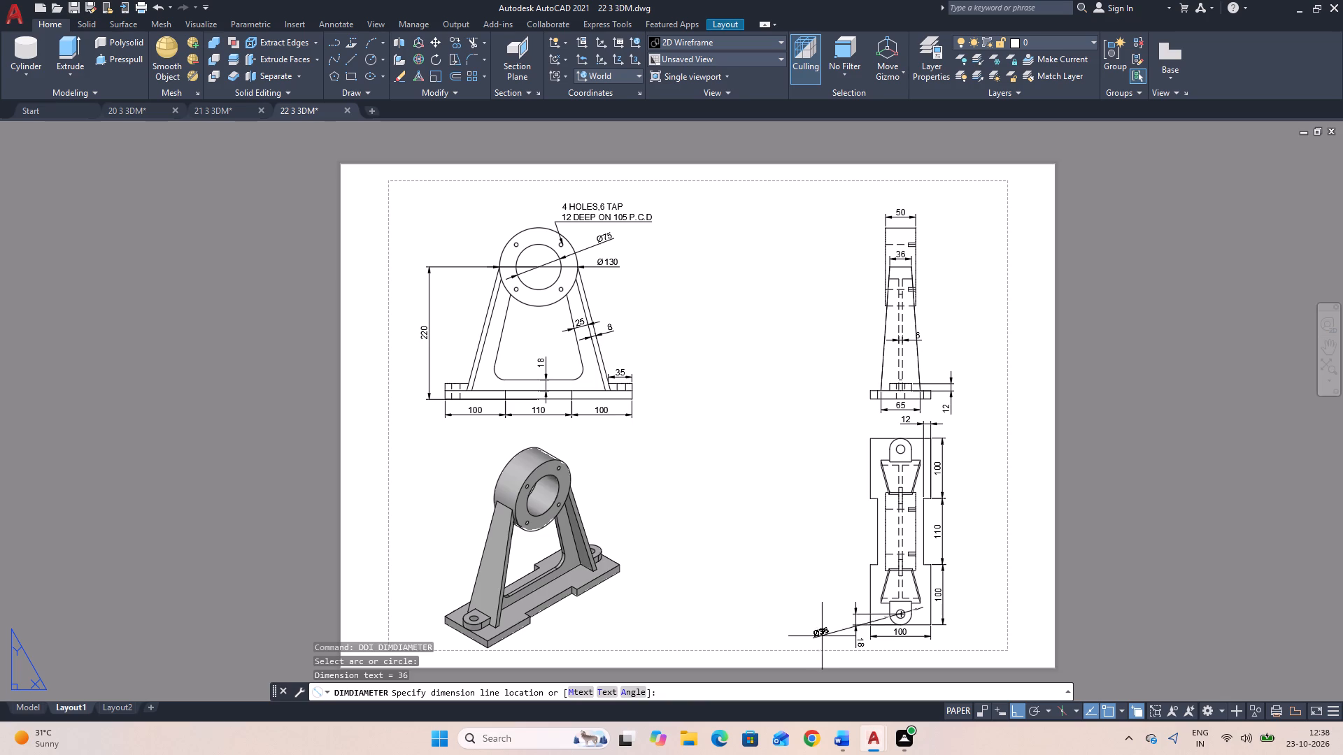
left_click(950, 642)
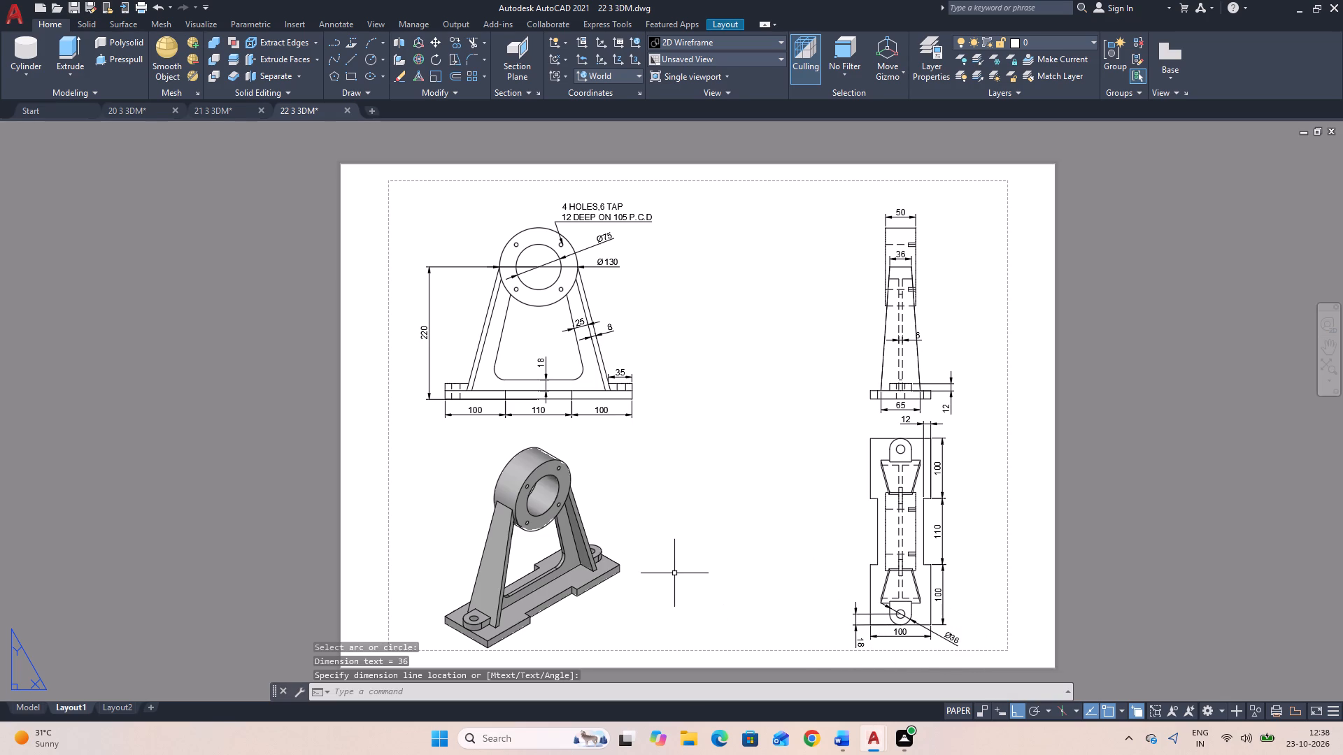
Add a diameter dimension to the lower lug's hole in the plan view, placing its text level with the hole, left of the view.
key("space")
scroll(904, 612, "up", 3)
left_click(901, 613)
scroll(900, 610, "down", 1)
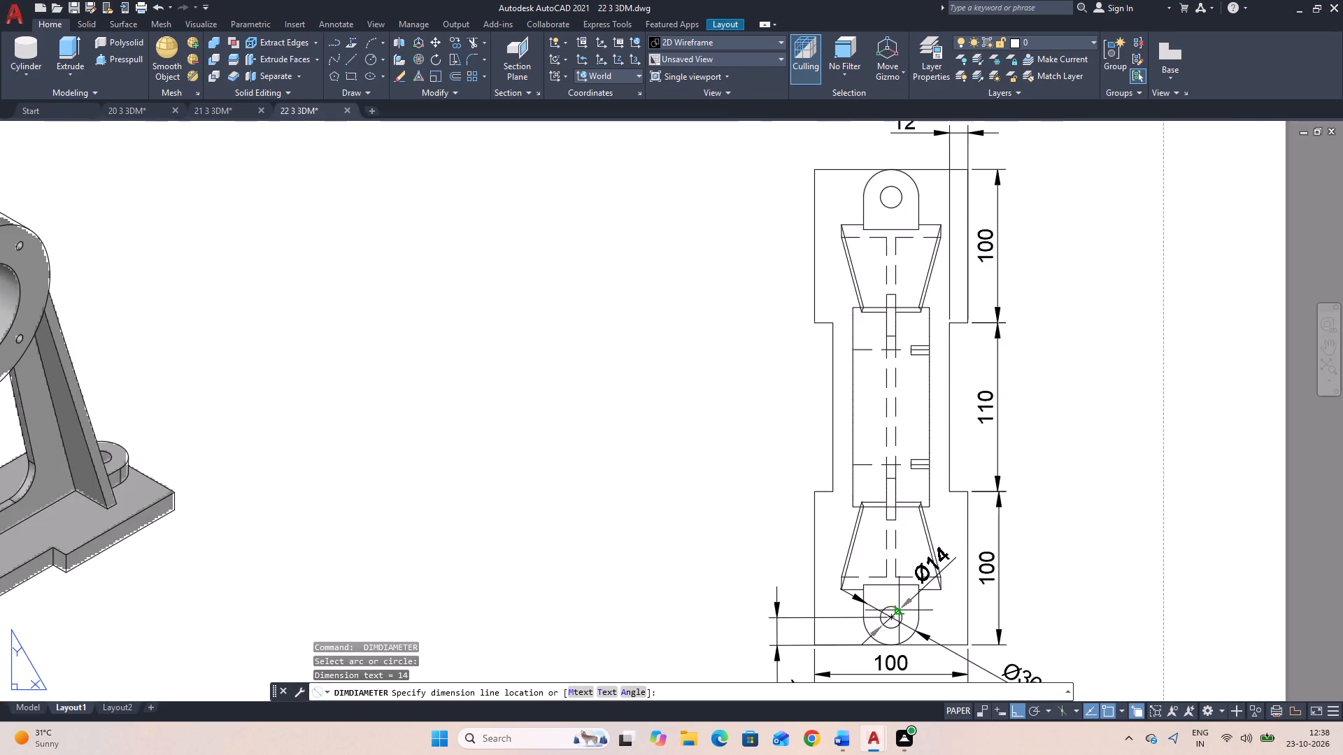
scroll(899, 610, "down", 1)
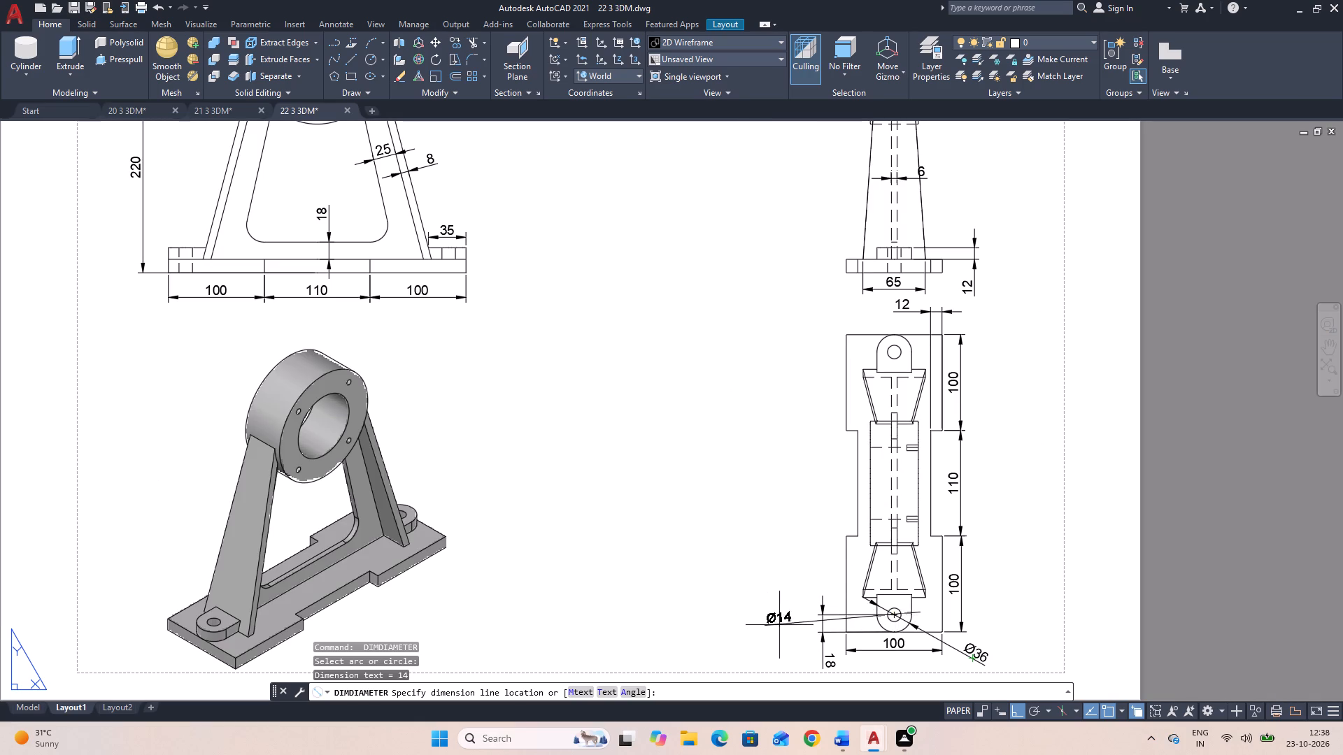
left_click(737, 613)
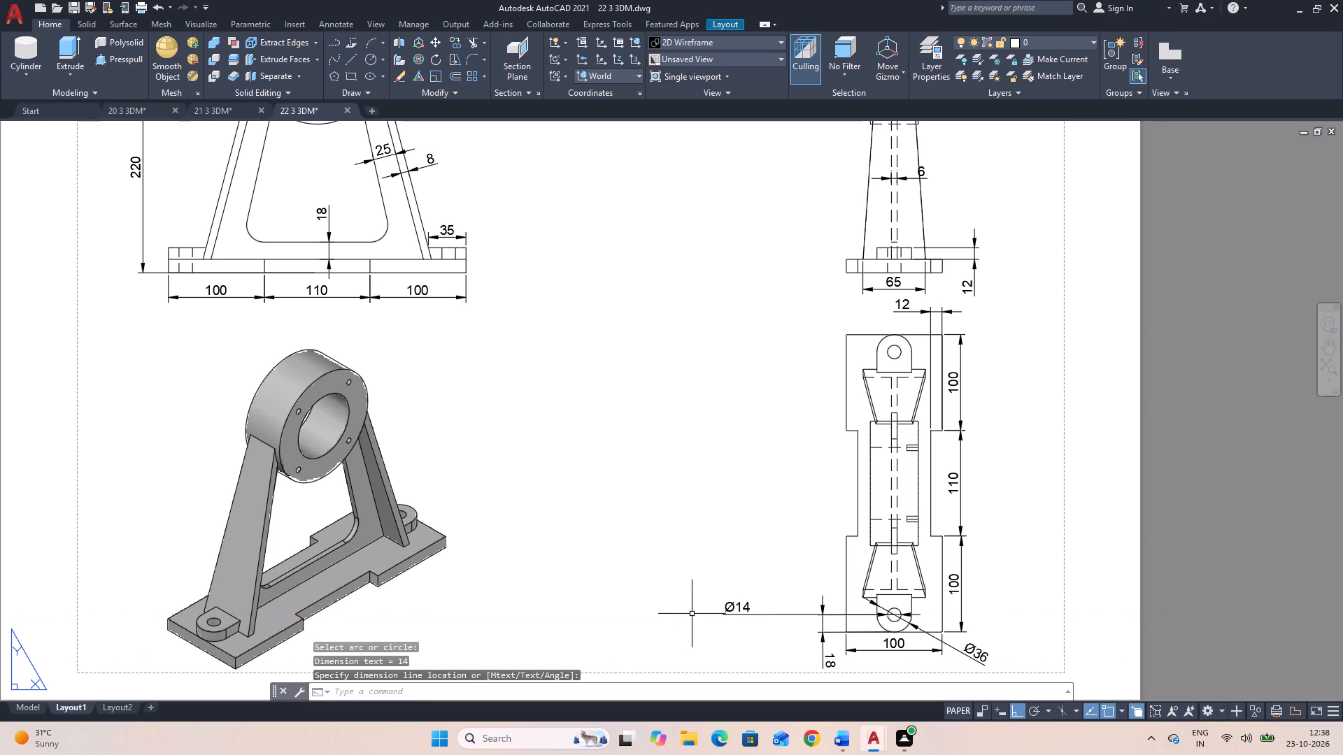
Add the line 2 HOLES above the diameter value in the lower lug hole's dimension text.
double_click(730, 608)
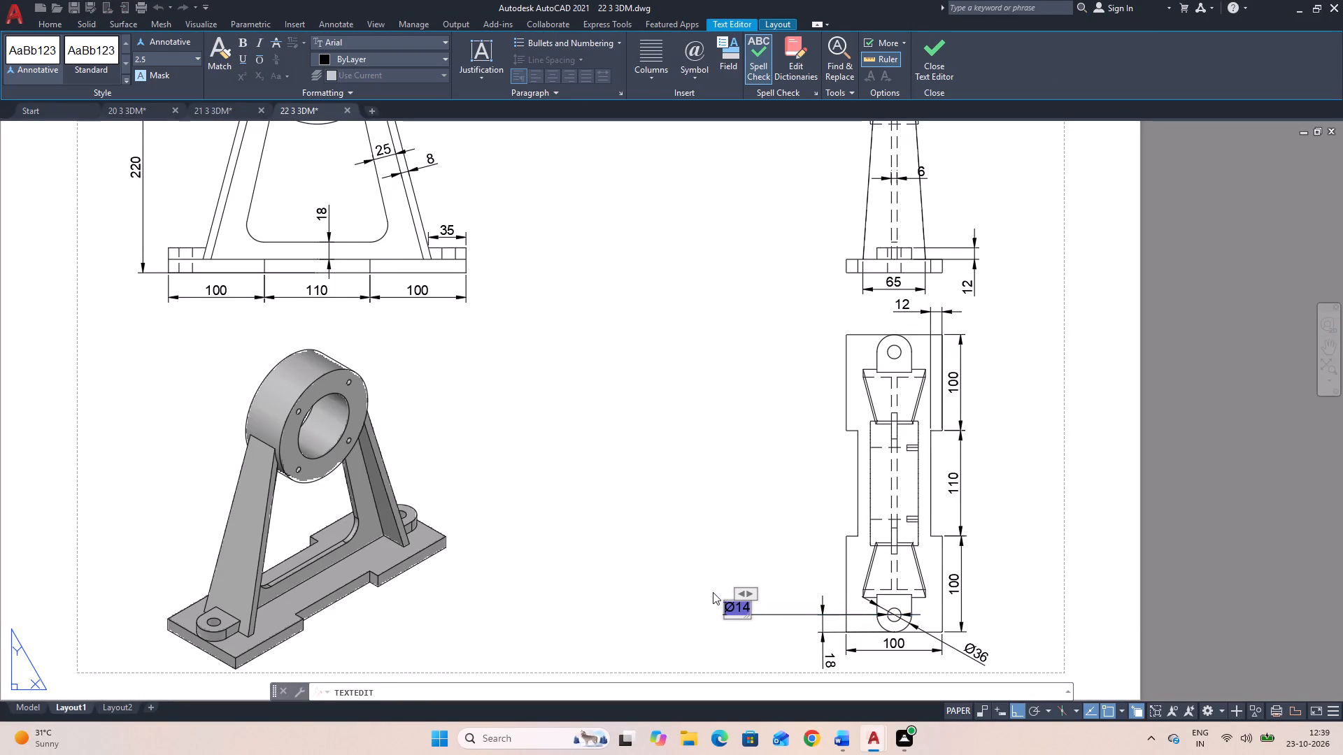
type("2 HOL")
type("ES")
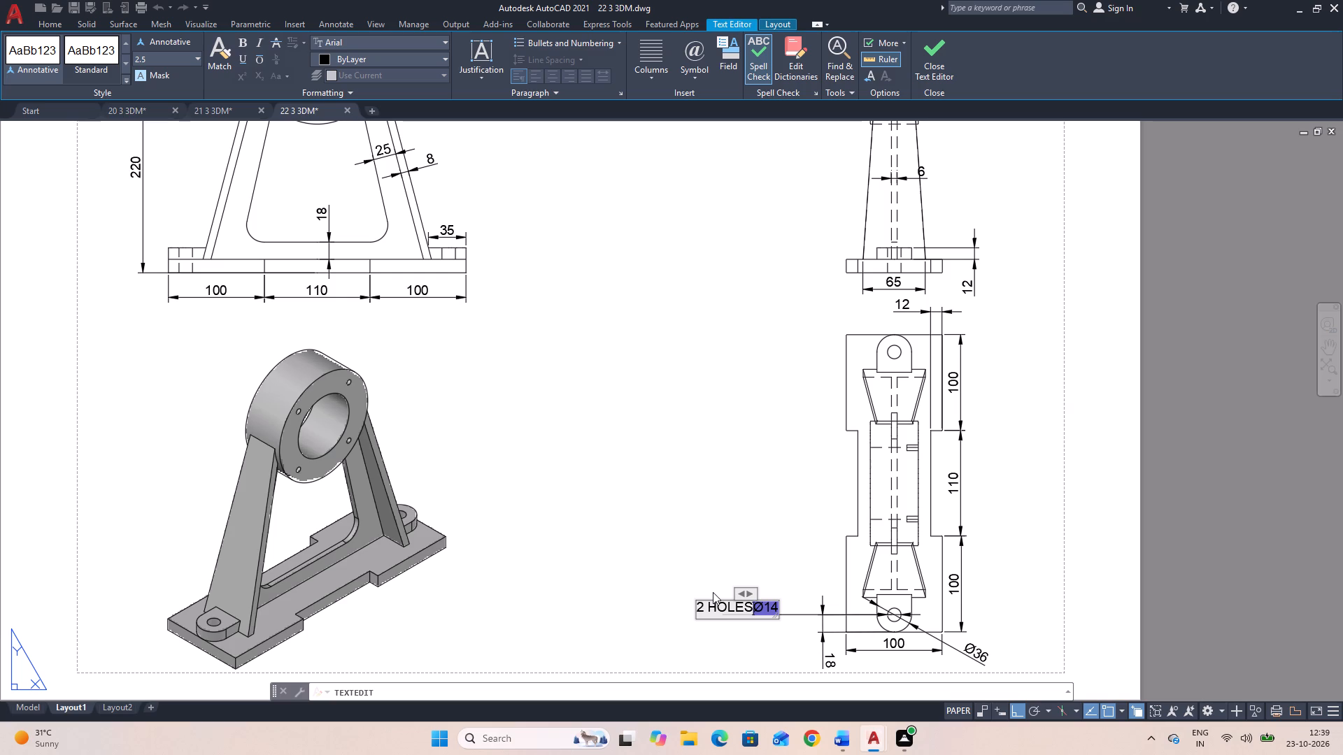
key("Return")
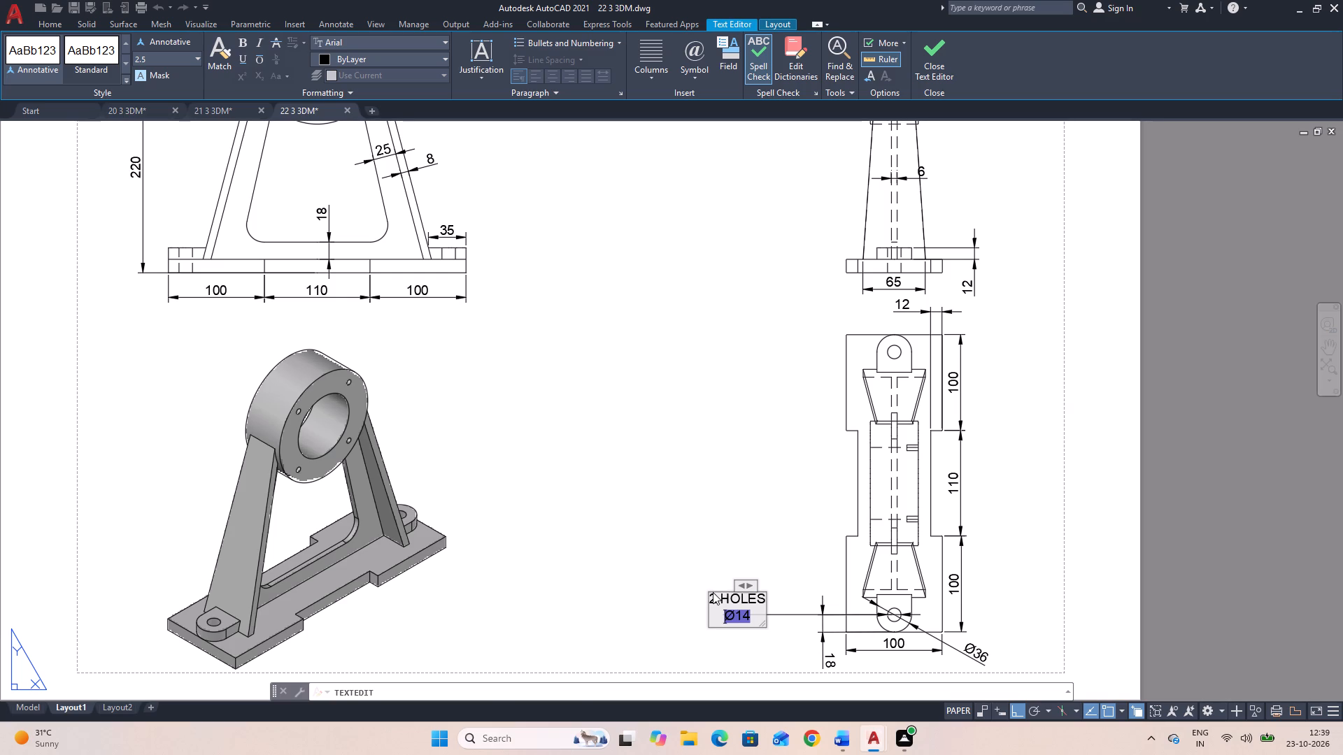
left_click(678, 583)
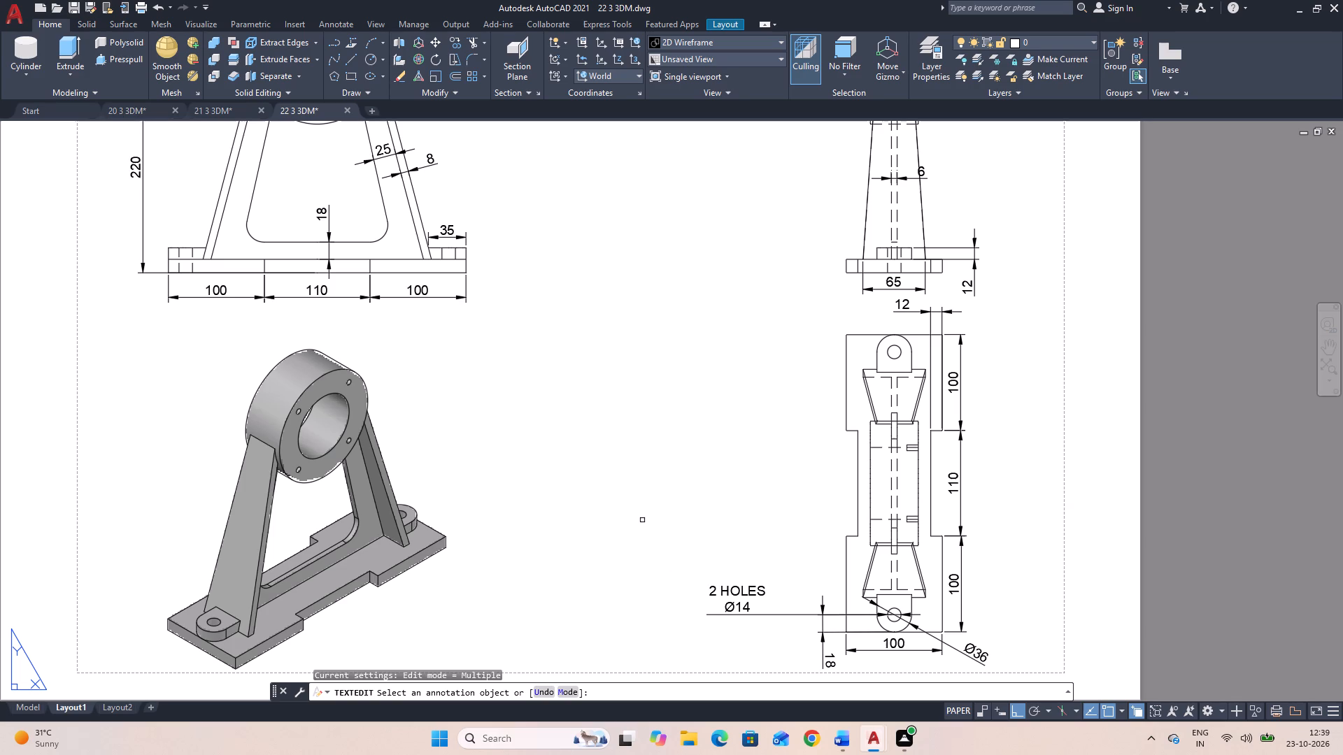
scroll(642, 520, "down", 1)
middle_click_drag(629, 501, 652, 533)
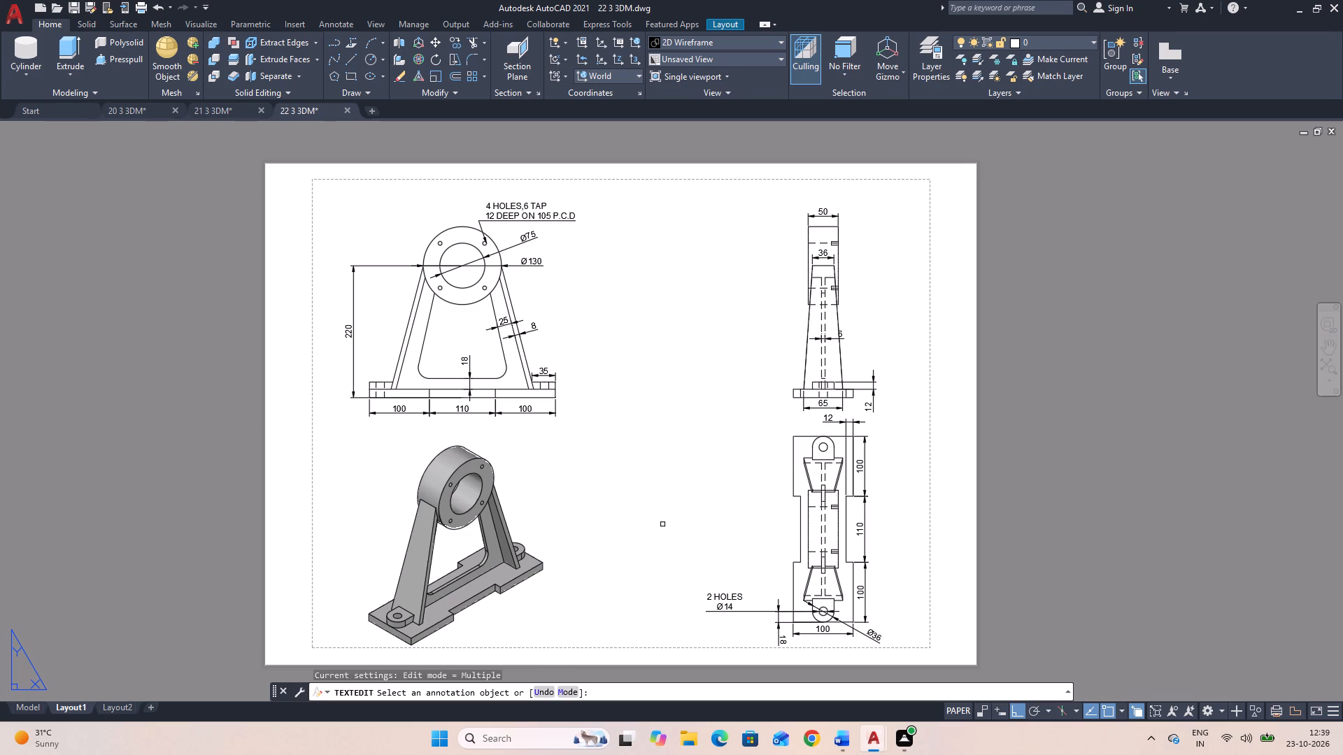
key("Escape")
Set up a plot of Layout1 with the DWG To PDF.pc3 plotter and the monochrome.ctb plot style table.
key("ctrl+p")
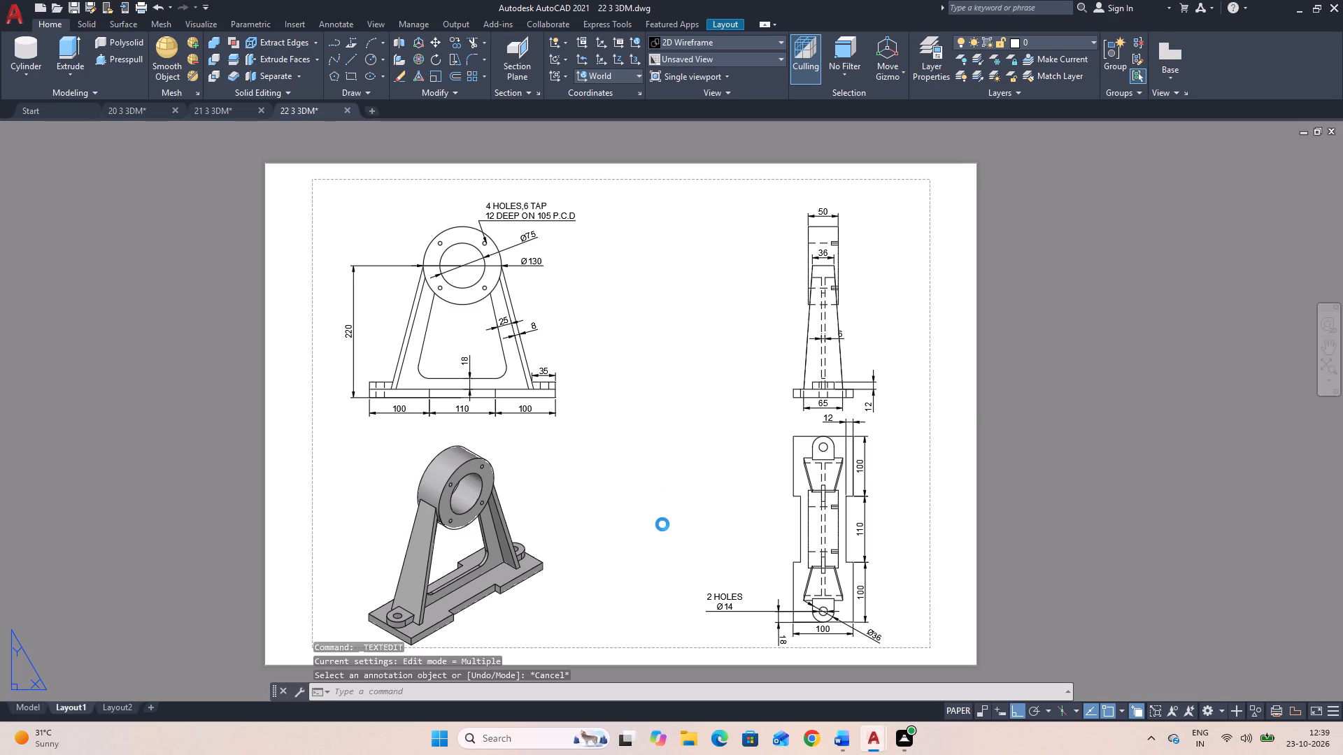
left_click(687, 400)
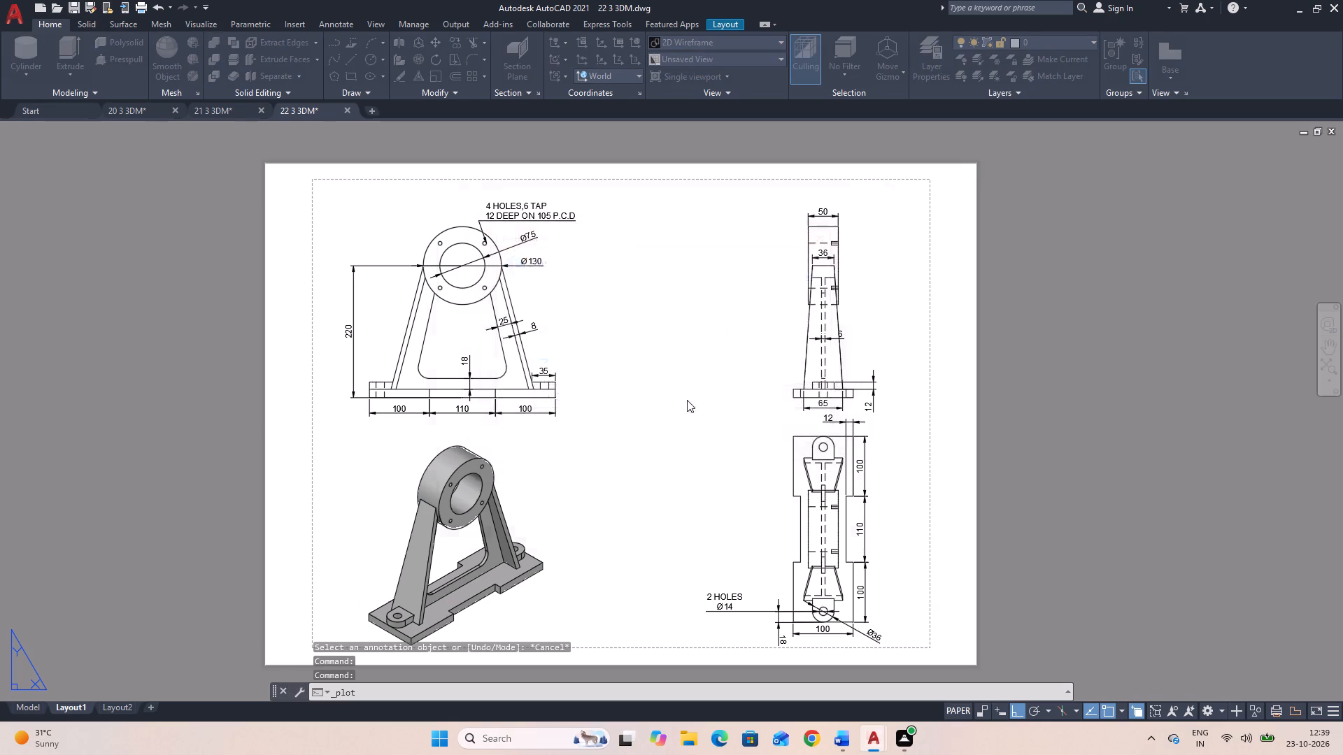
left_click(579, 383)
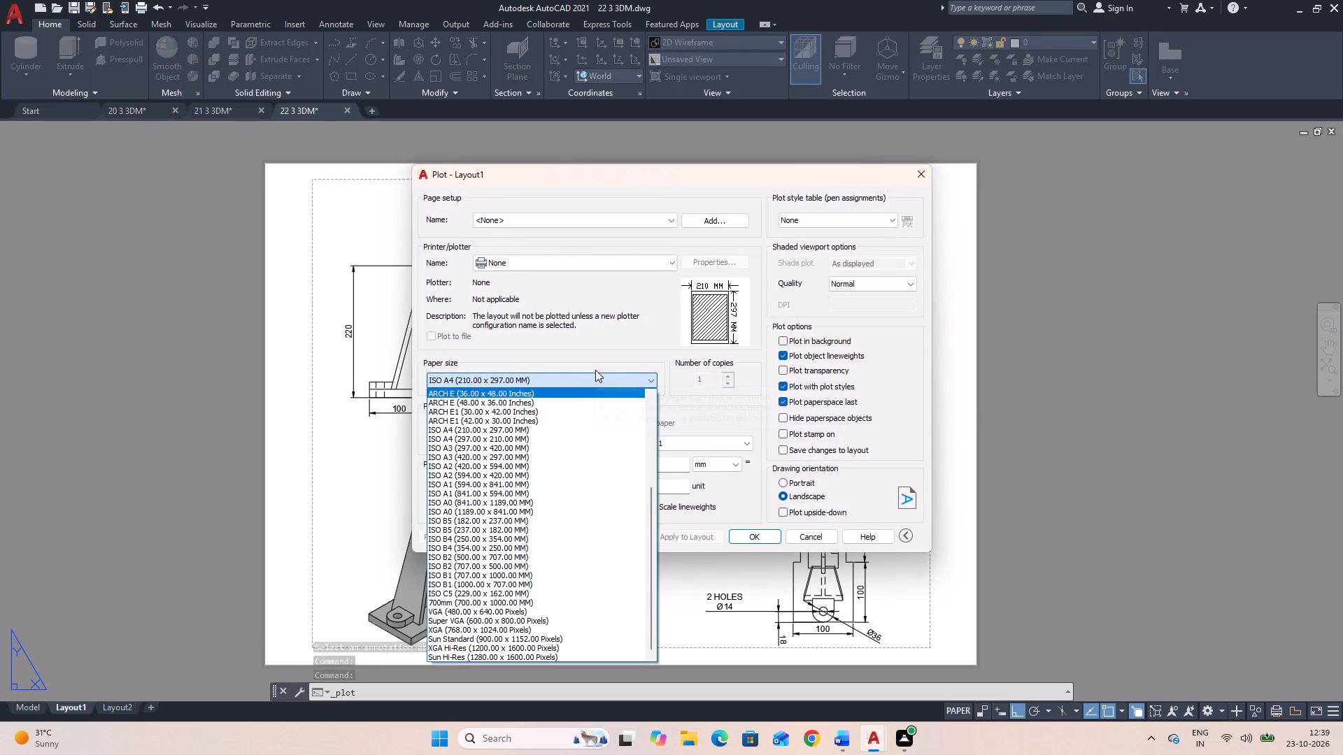
left_click(598, 378)
left_click(576, 261)
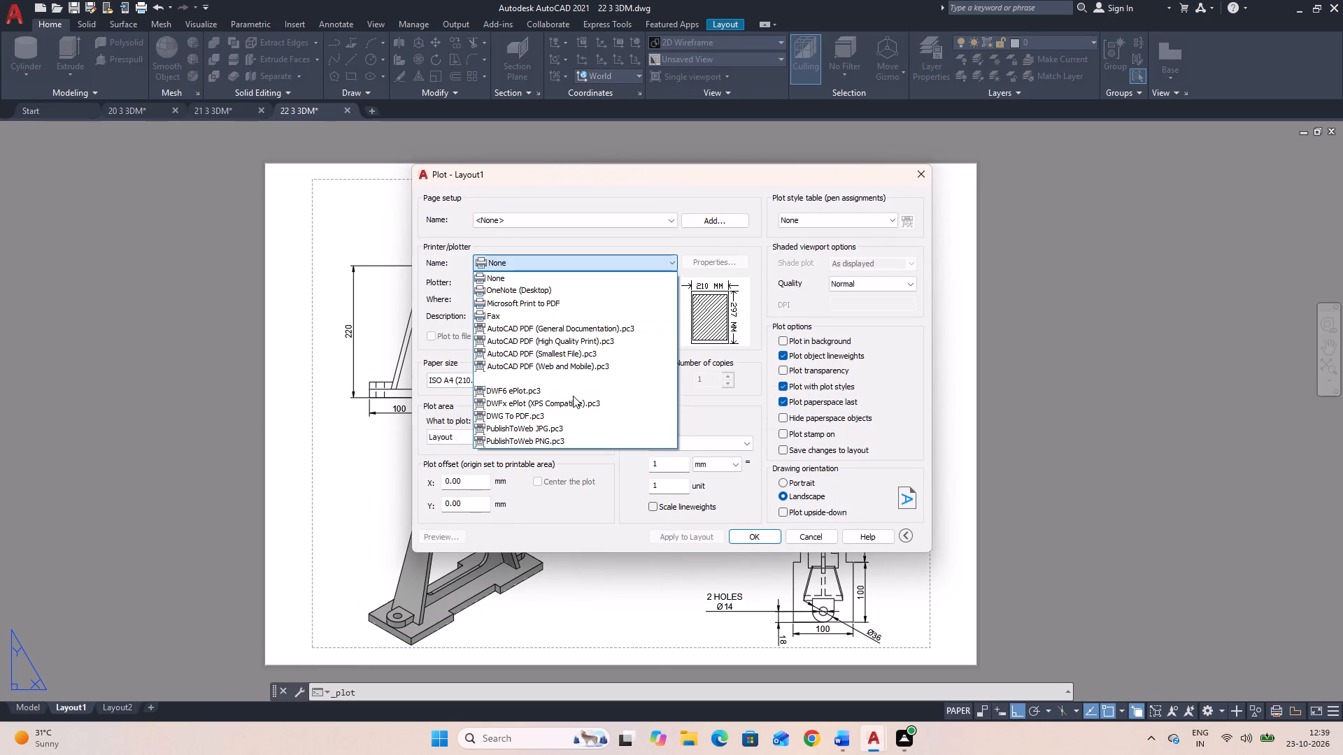
left_click(575, 415)
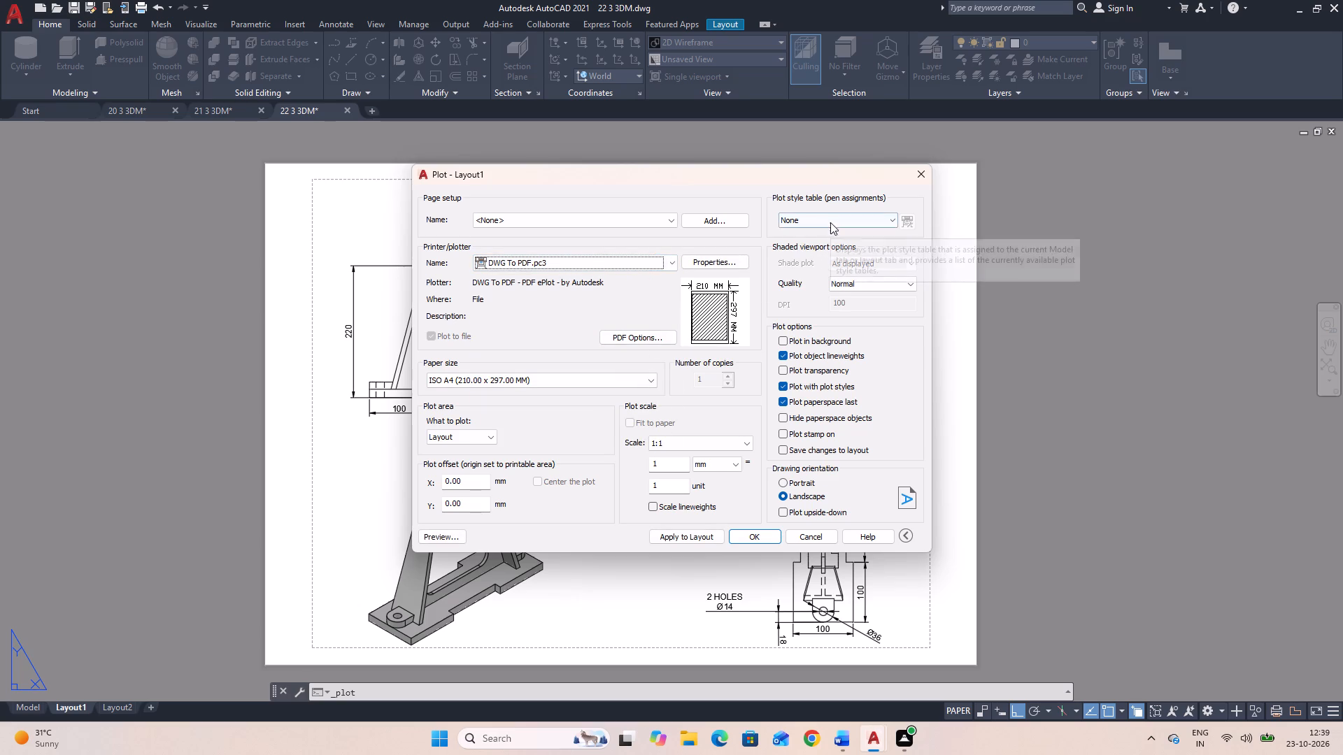
left_click(830, 222)
left_click(816, 293)
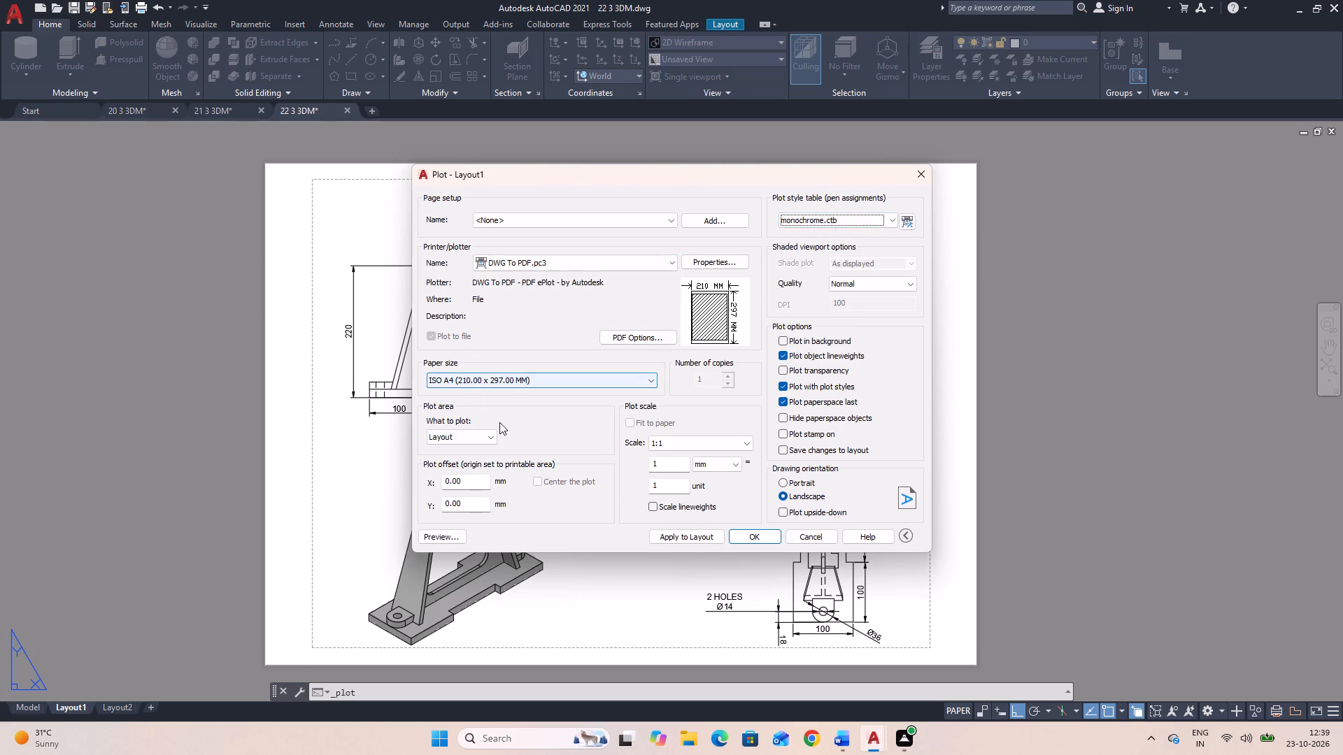
Set the plot area to a window just outside the sheet's dashed printable border and center the plot.
left_click(483, 443)
left_click(464, 475)
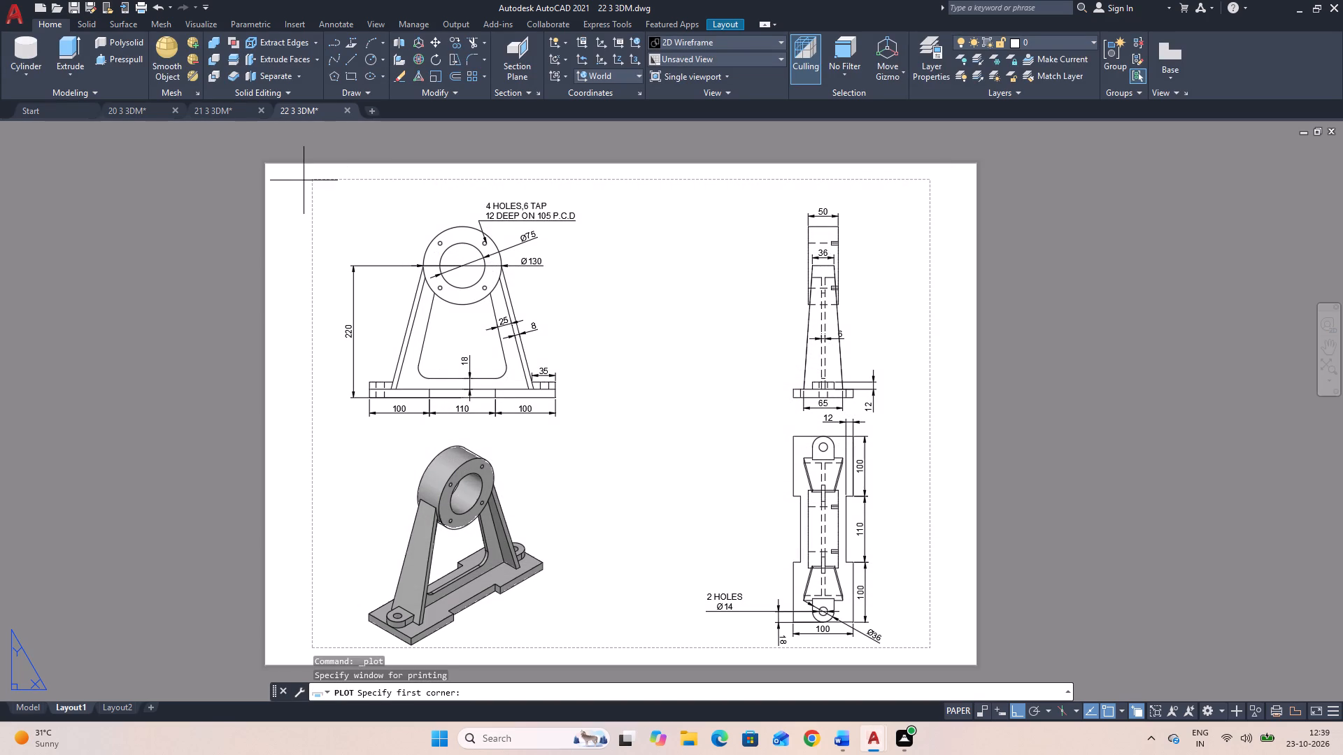
middle_click_drag(308, 173, 312, 161)
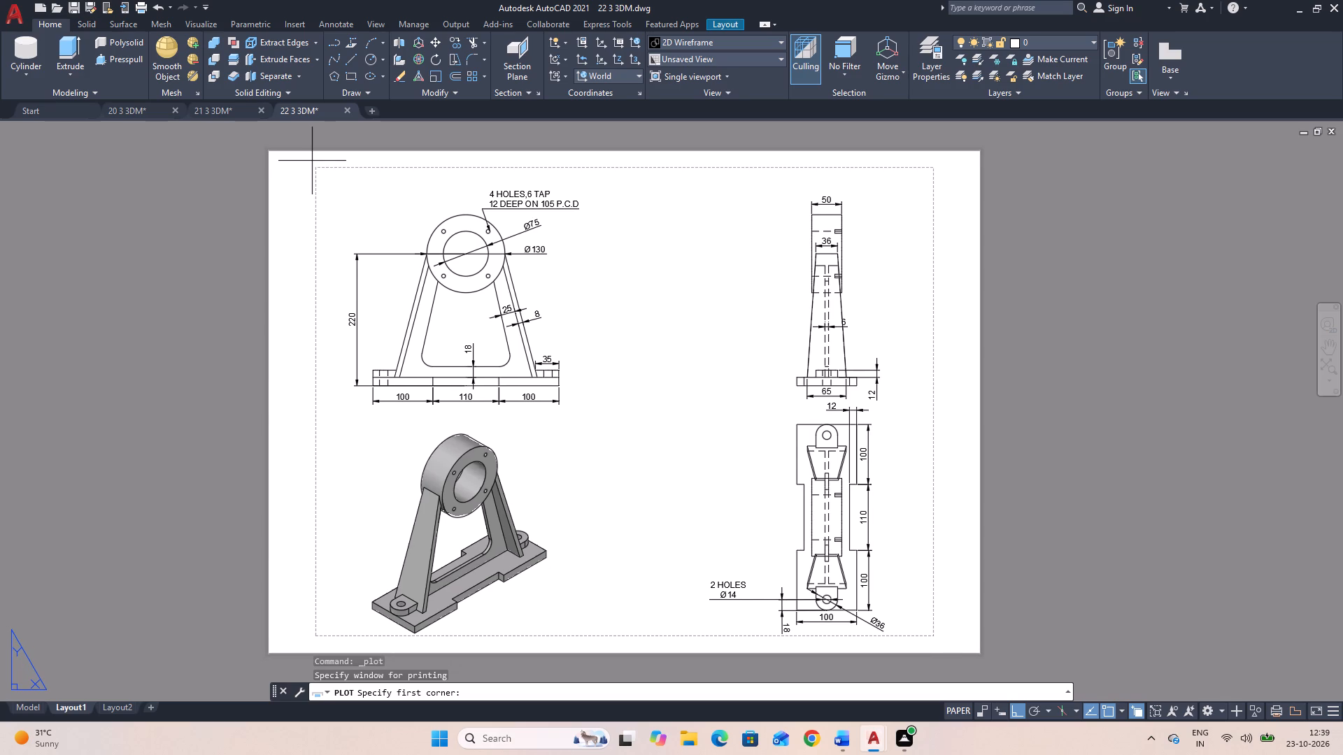
left_click(311, 162)
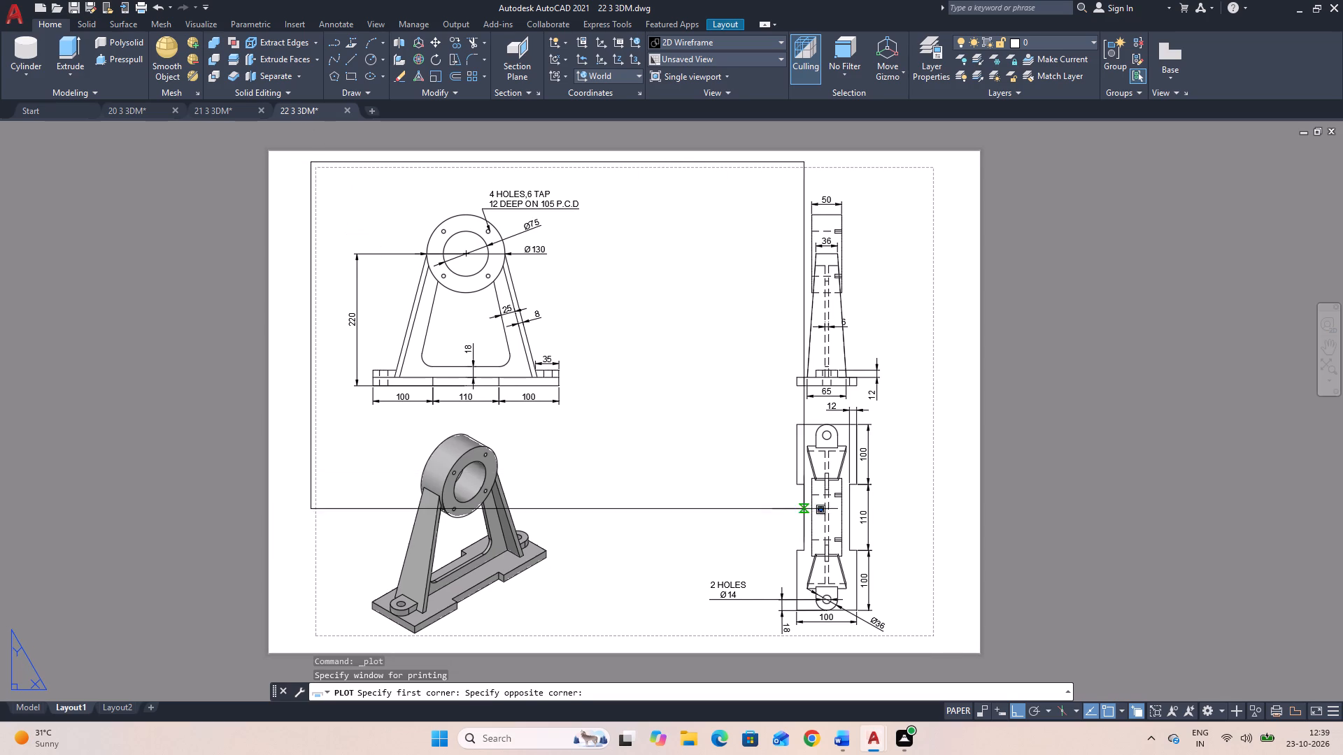
left_click(941, 643)
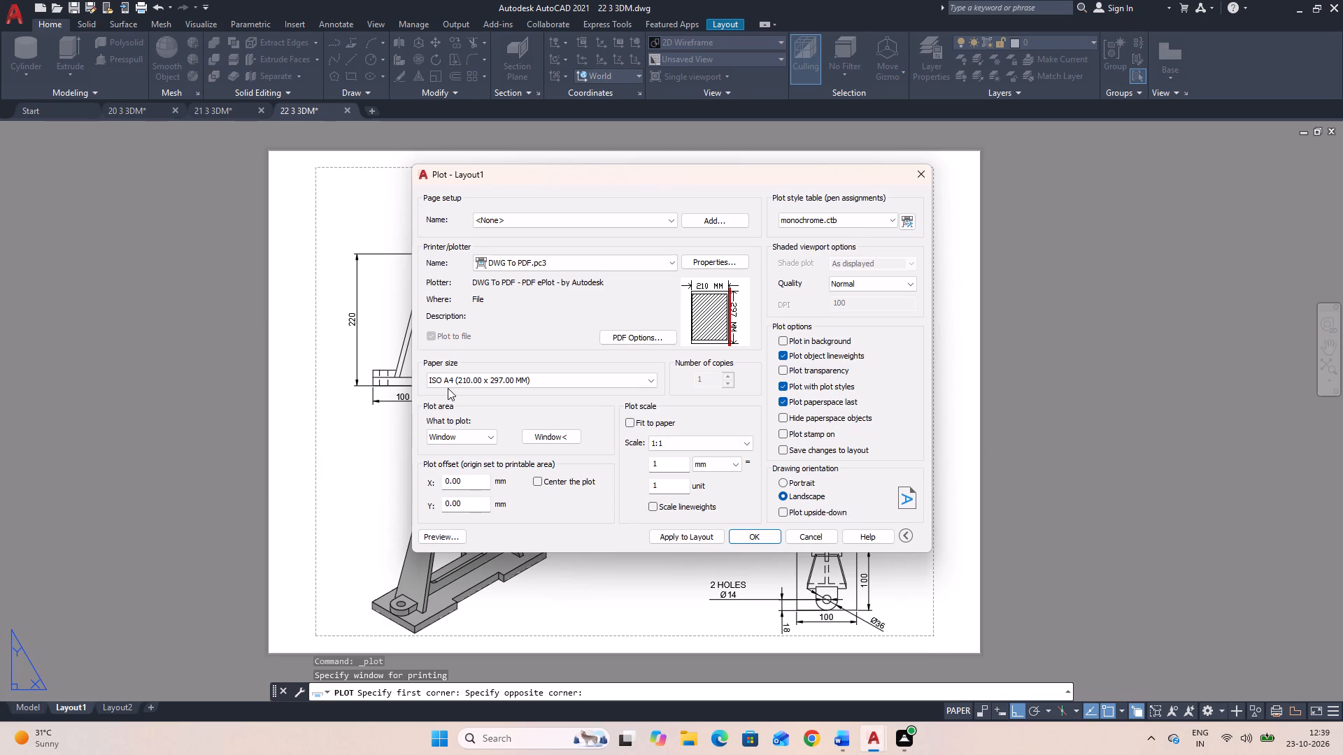
left_click(547, 479)
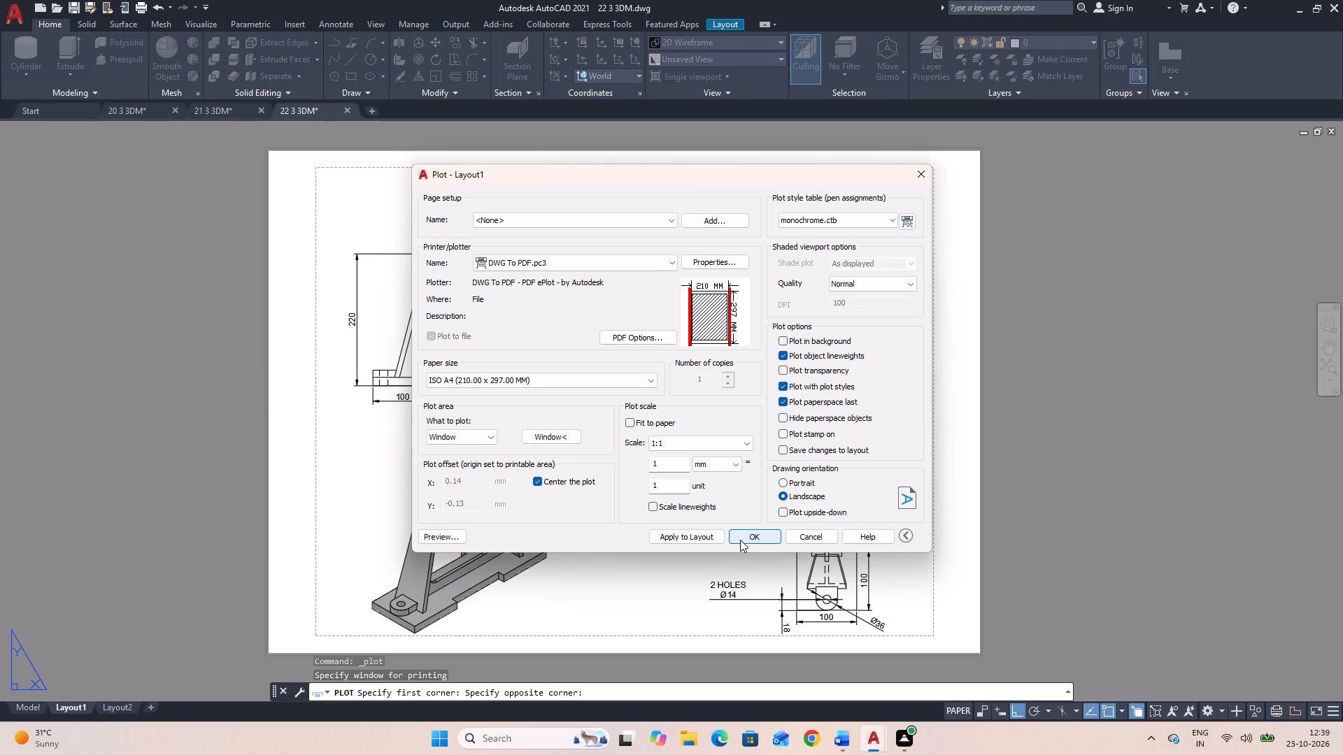
Plot the layout to a PDF named 22 3 3DM in the Documents folder, and close the PDF preview that opens.
left_click(740, 540)
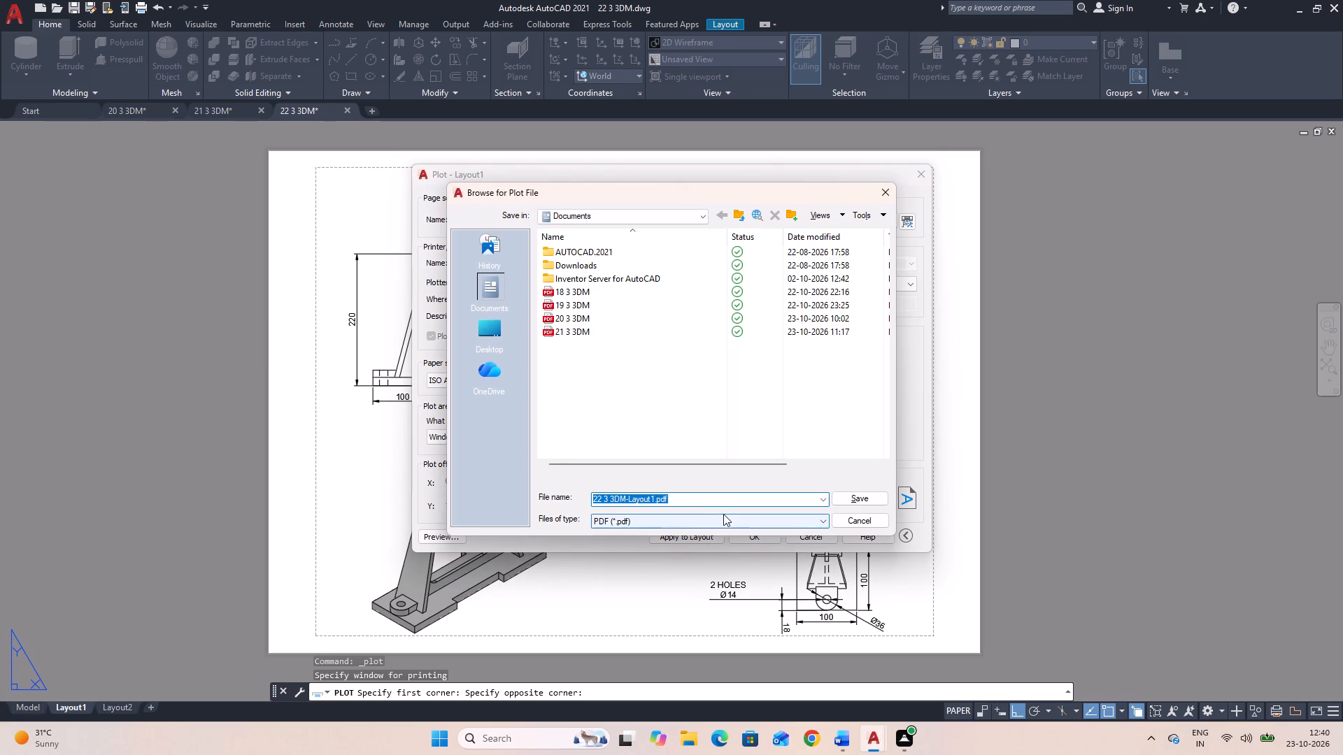
left_click(723, 502)
key("BackSpace")
key("BackSpace")
key("BackSpace")
key("BackSpace")
key("BackSpace")
key("BackSpace")
key("BackSpace")
key("BackSpace")
key("BackSpace")
key("BackSpace")
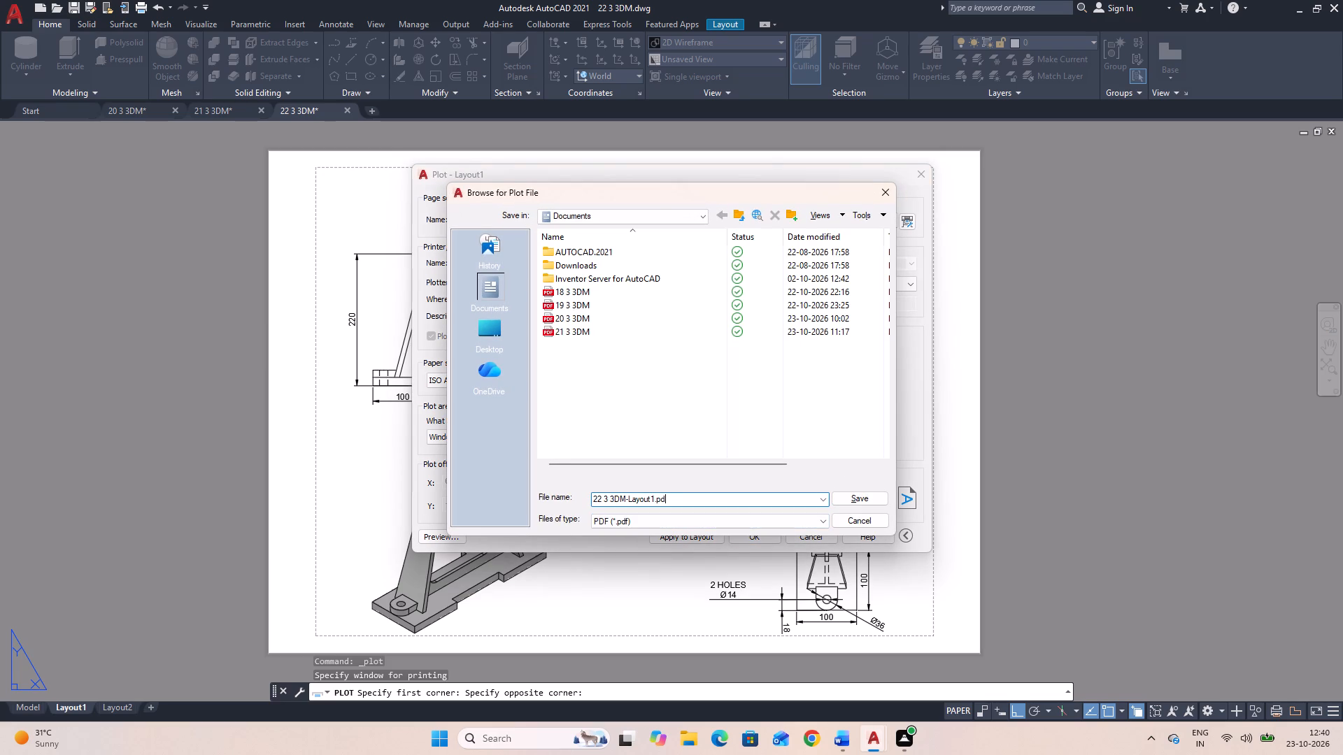
key("BackSpace")
key("BackSpace")
left_click(845, 500)
scroll(738, 473, "down", 3)
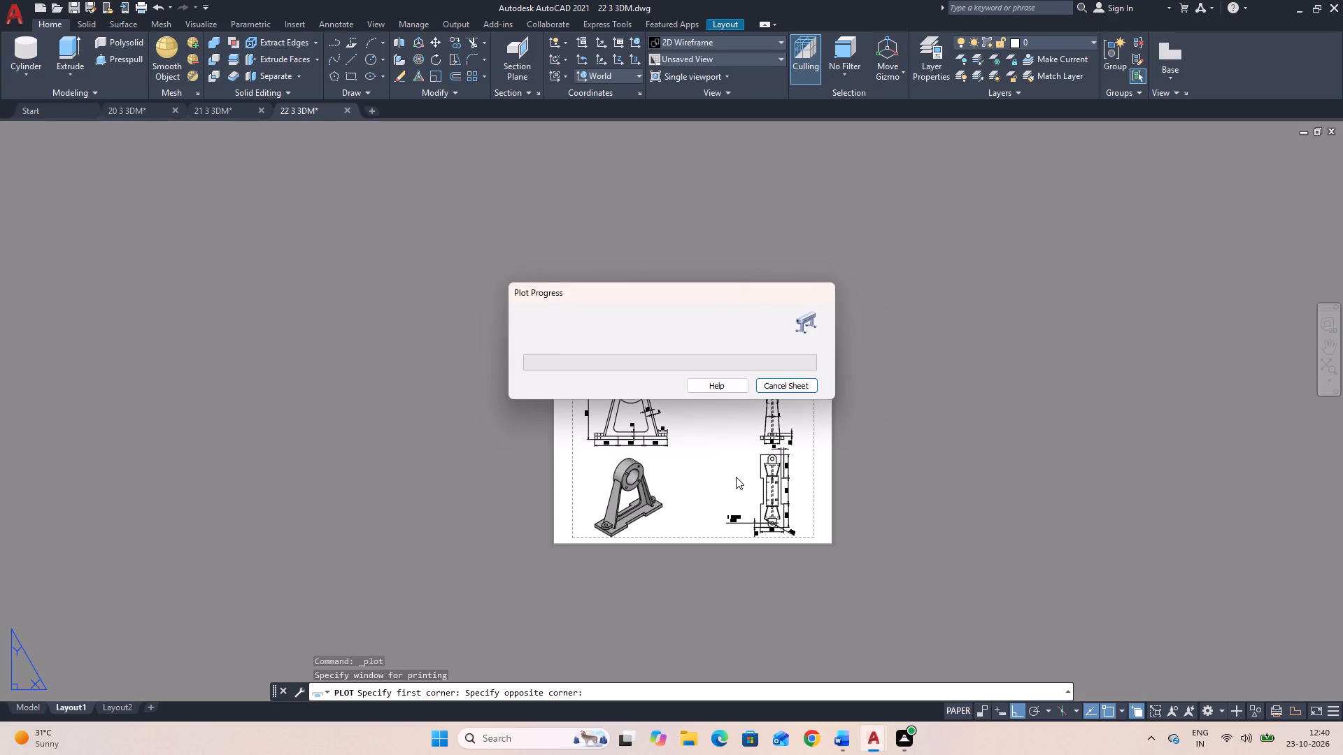
scroll(727, 470, "up", 2)
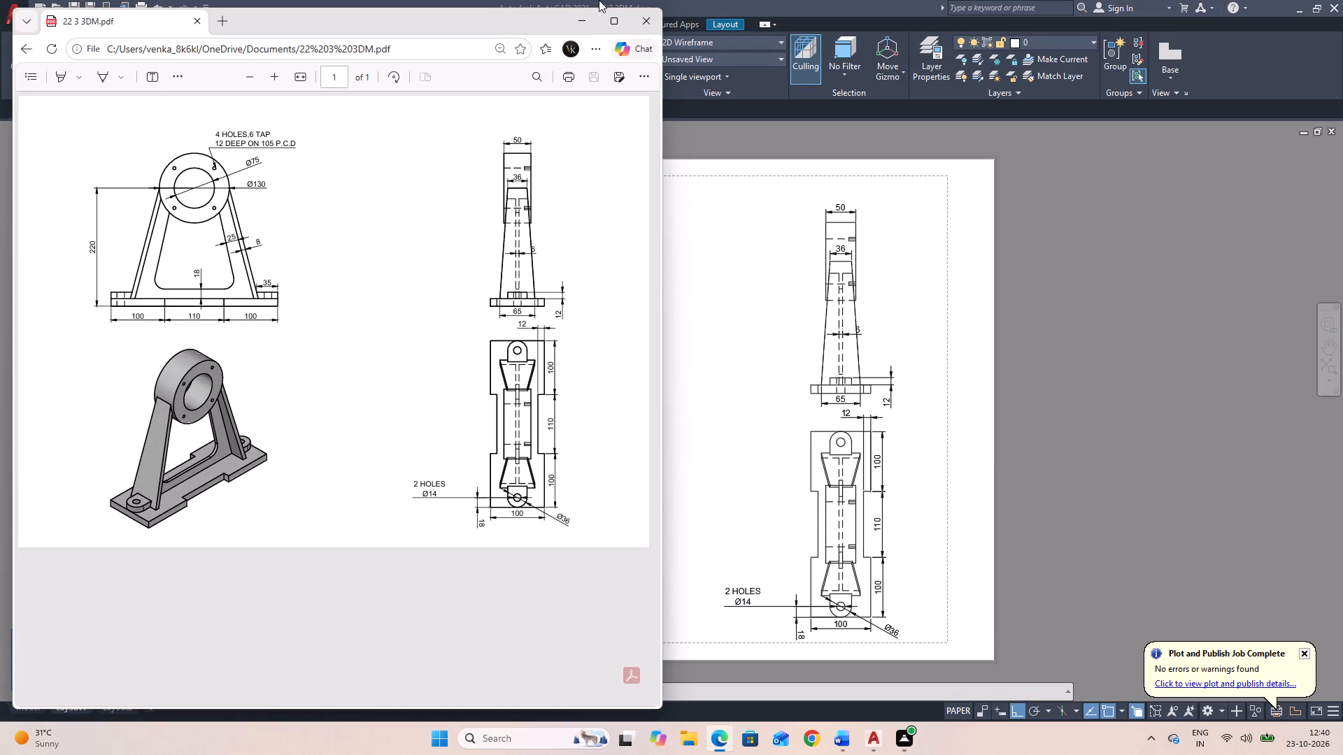
left_click(652, 22)
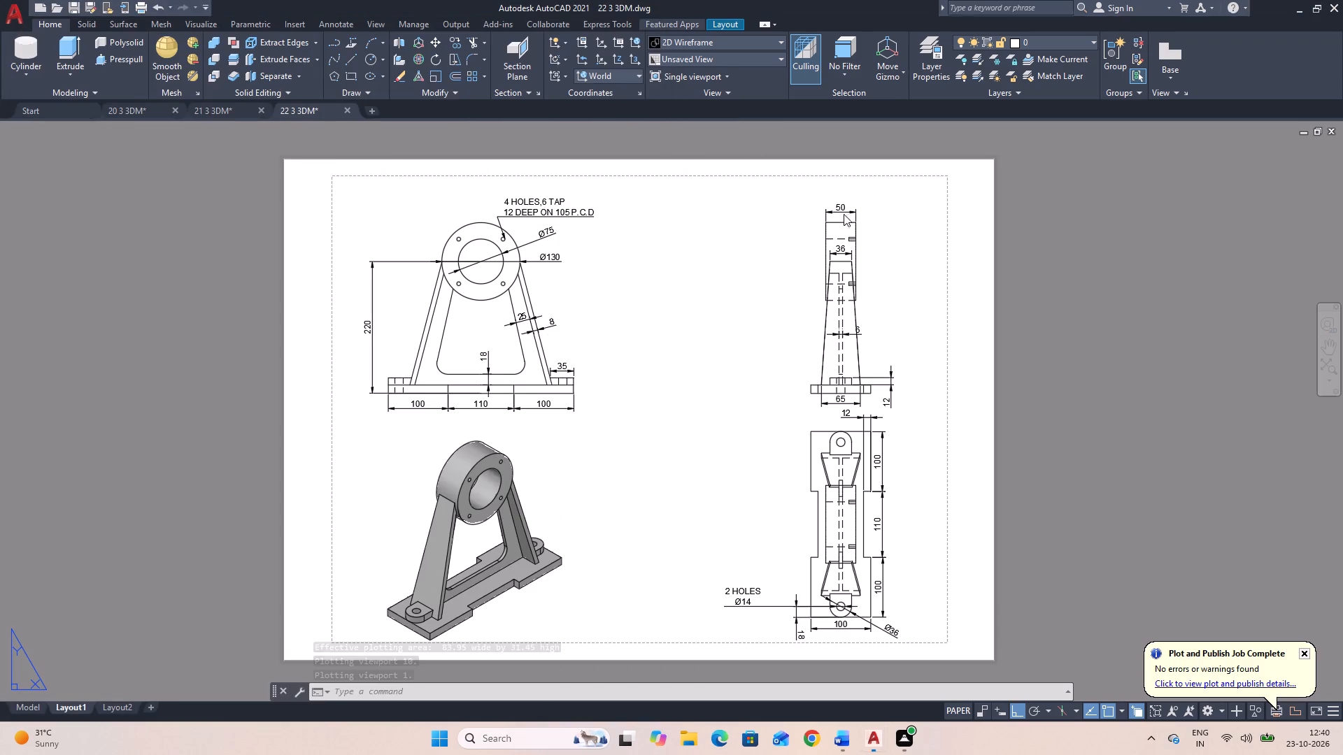